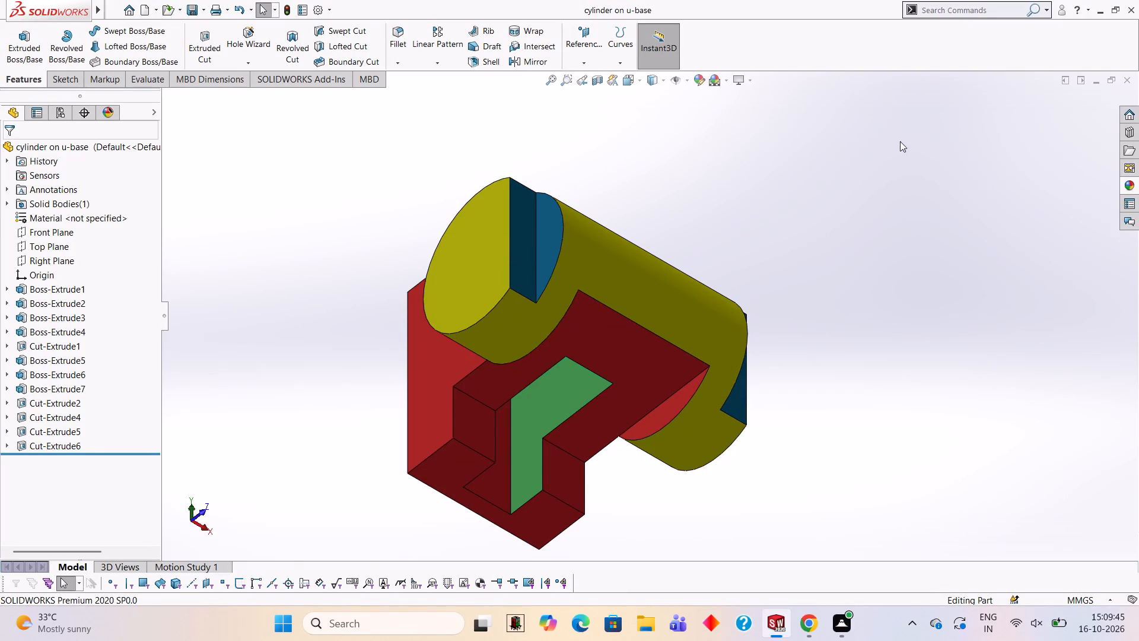
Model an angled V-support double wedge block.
Close the cylinder on u-base part and create a new part document.
click(1125, 82)
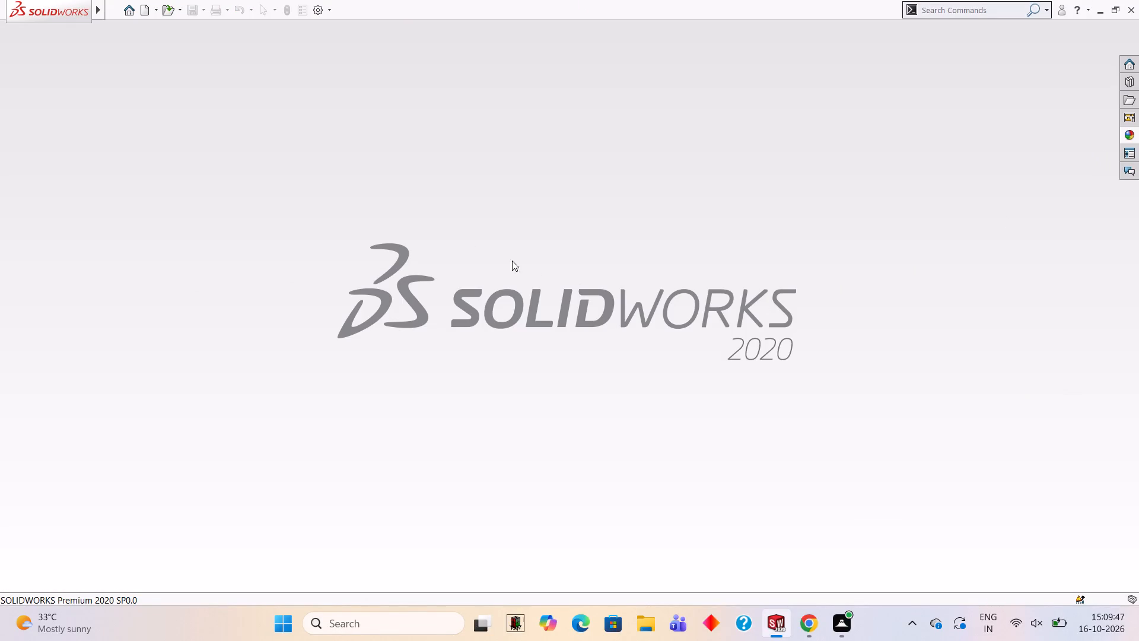
click(145, 11)
click(477, 467)
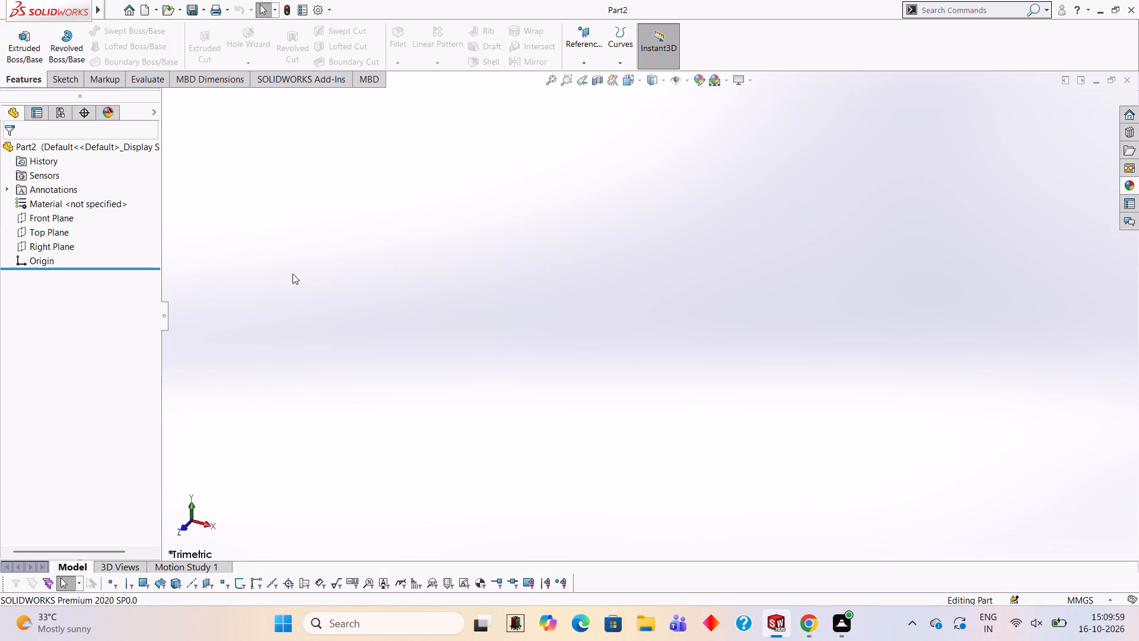
Open a new sketch on the Front Plane.
click(62, 78)
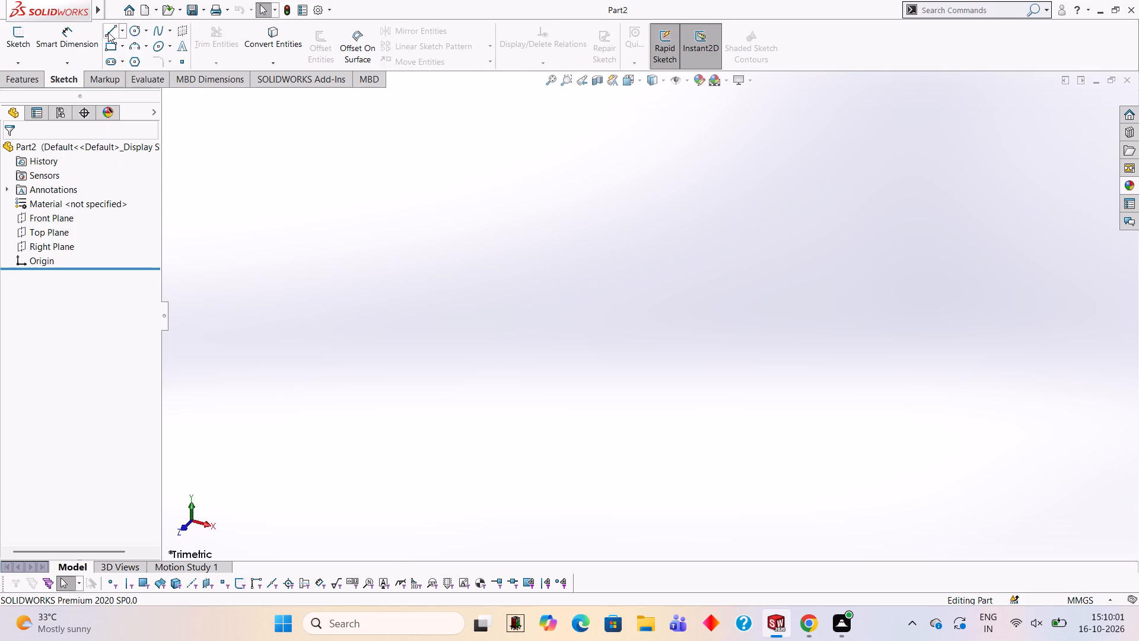
click(113, 29)
key(Escape)
click(56, 218)
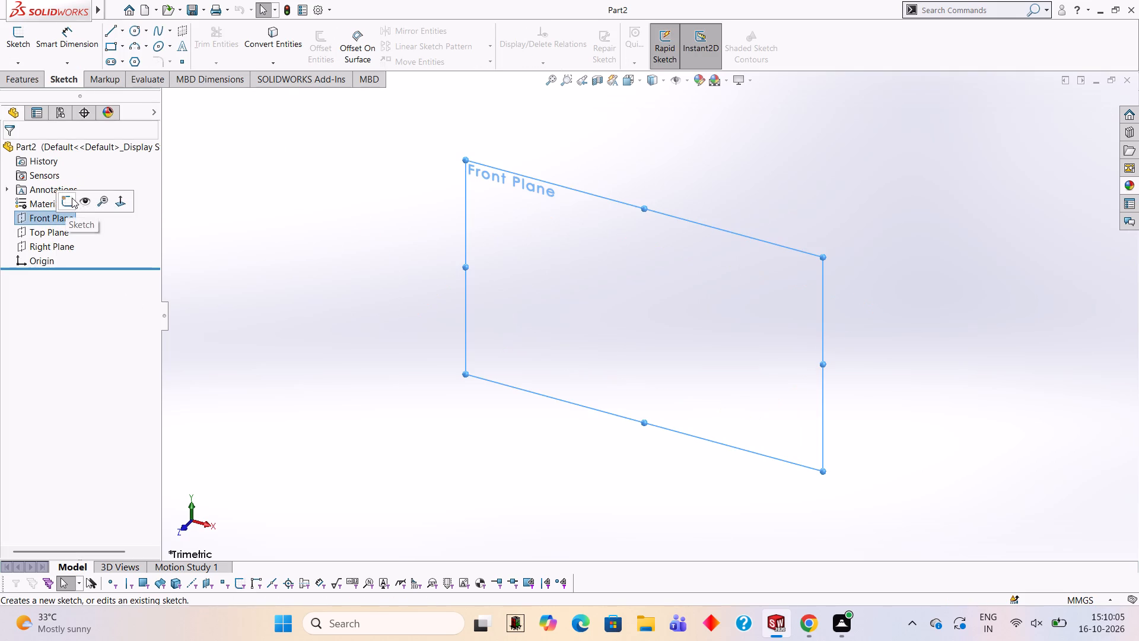
click(63, 198)
click(578, 0)
right_click(578, 0)
scroll(578, 0, down, 8)
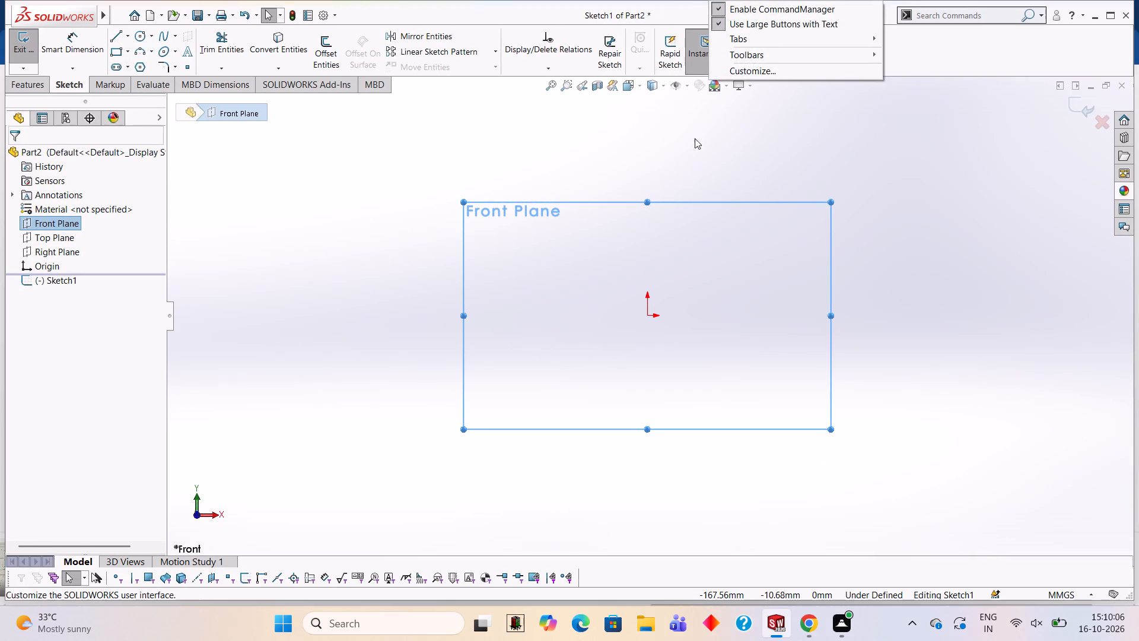
click(551, 297)
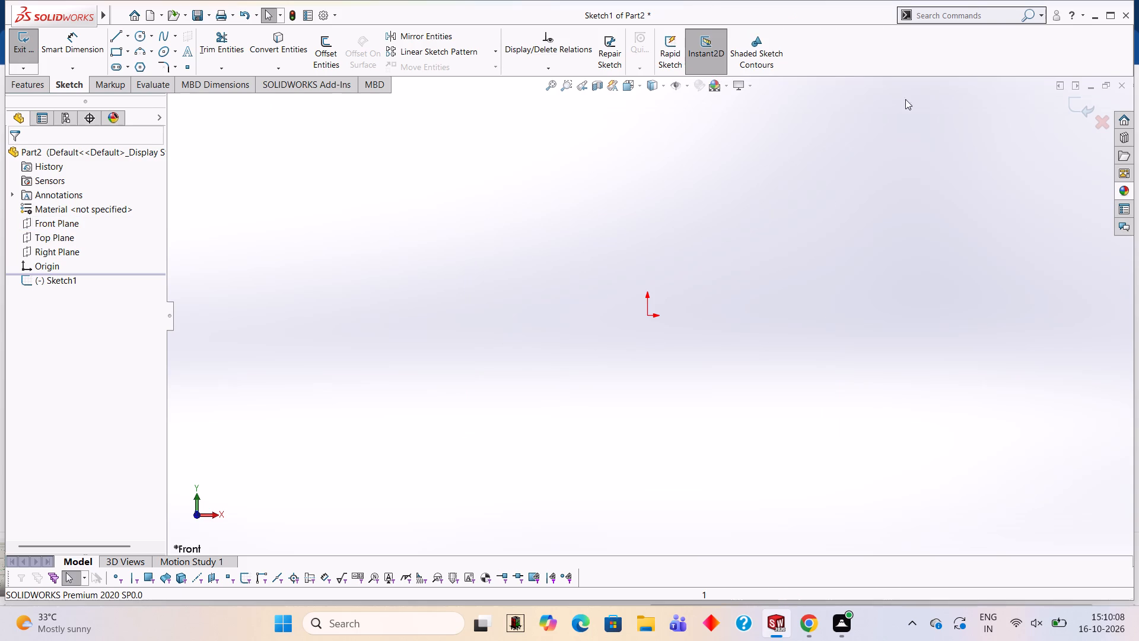
click(1110, 17)
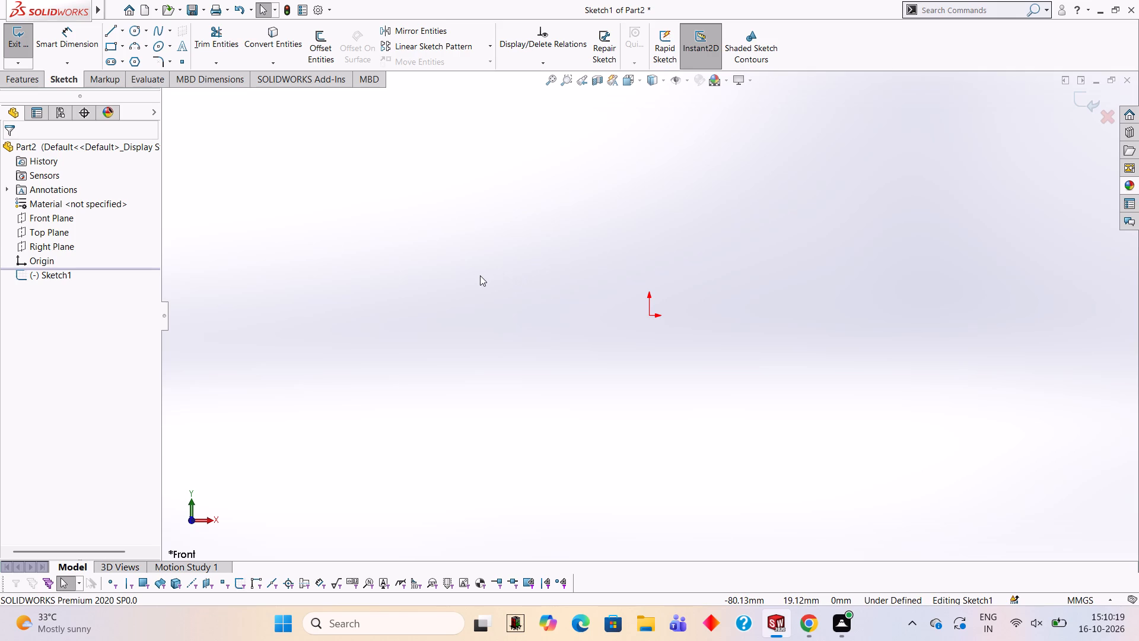
Draw a closed rectangle of lines from the origin, 100 mm downward and 124 mm wide to the right.
click(109, 32)
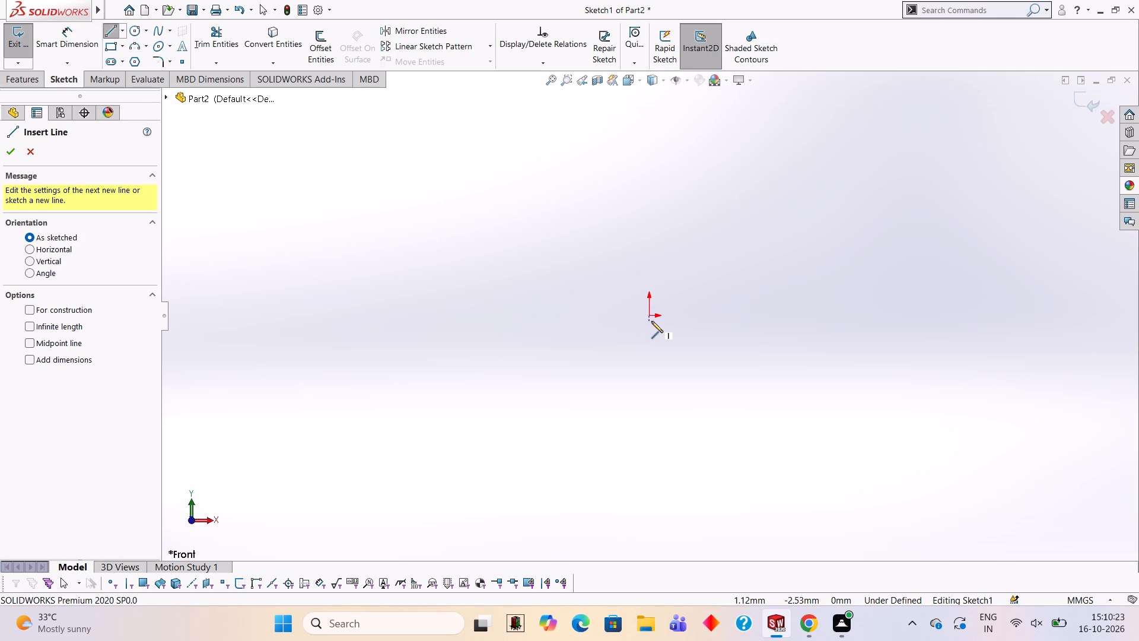
click(651, 318)
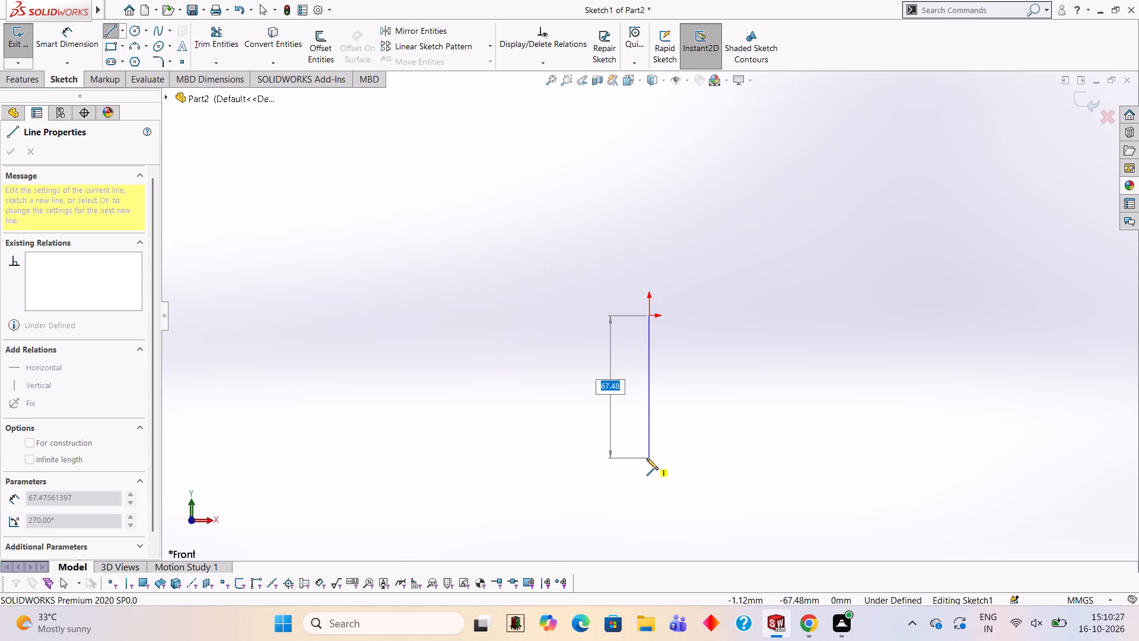
text(100)
key(Return)
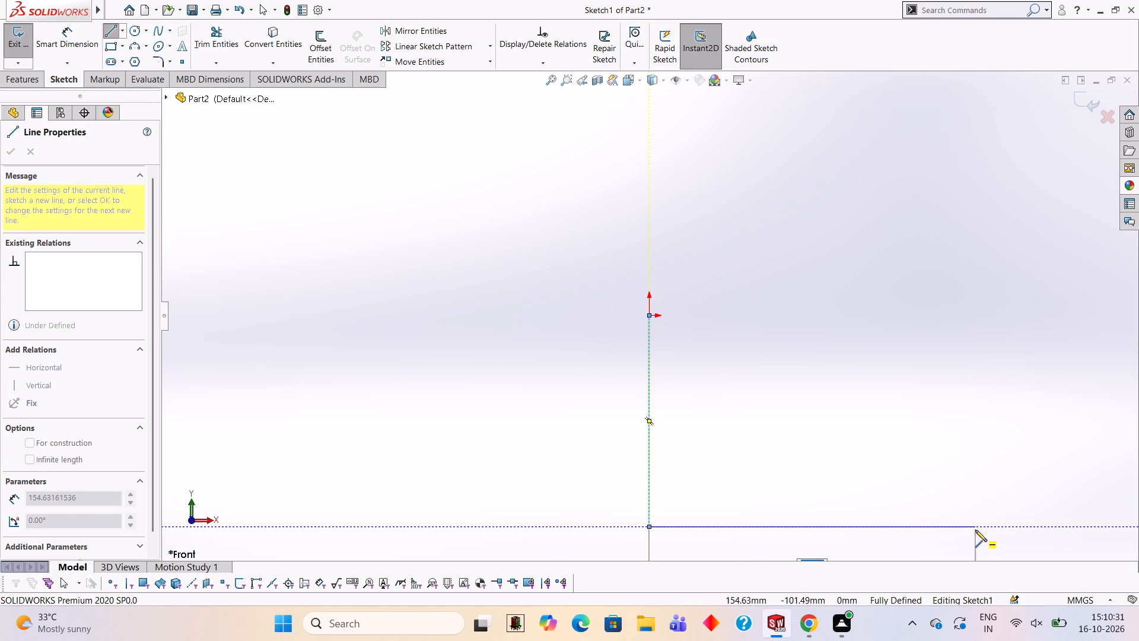
text(124)
key(Return)
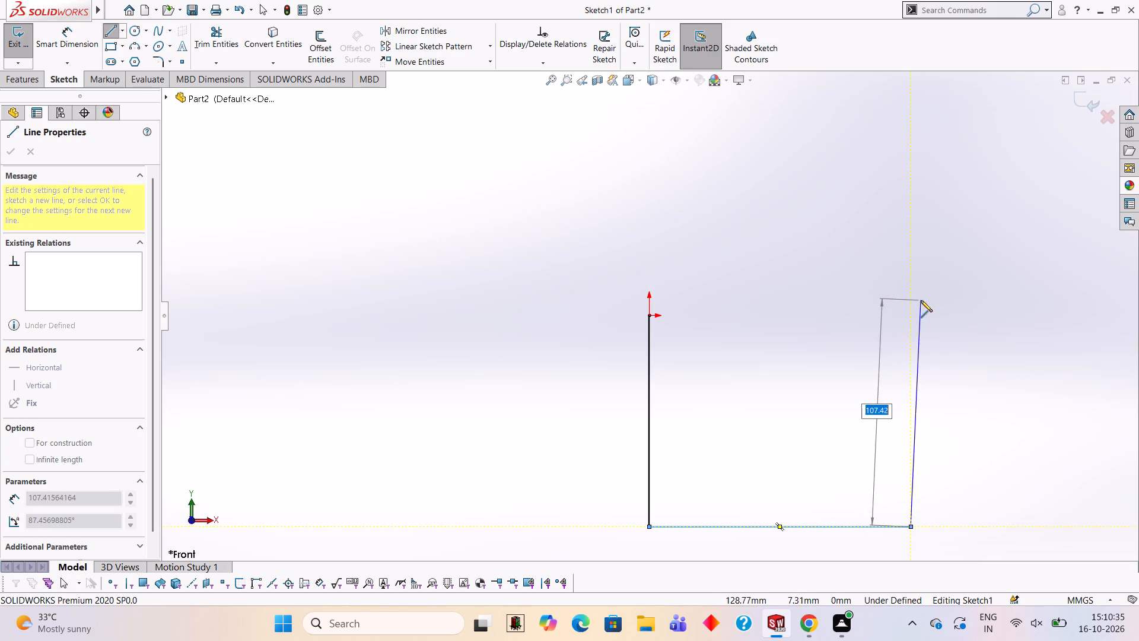
text(100)
key(Return)
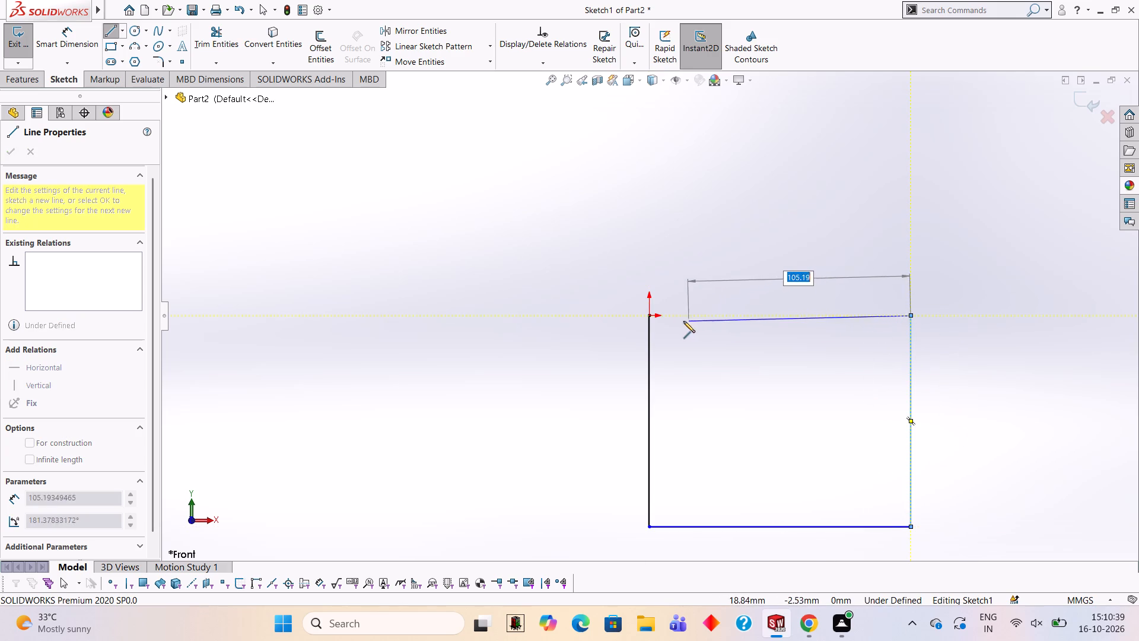
click(646, 315)
scroll(803, 331, up, 1)
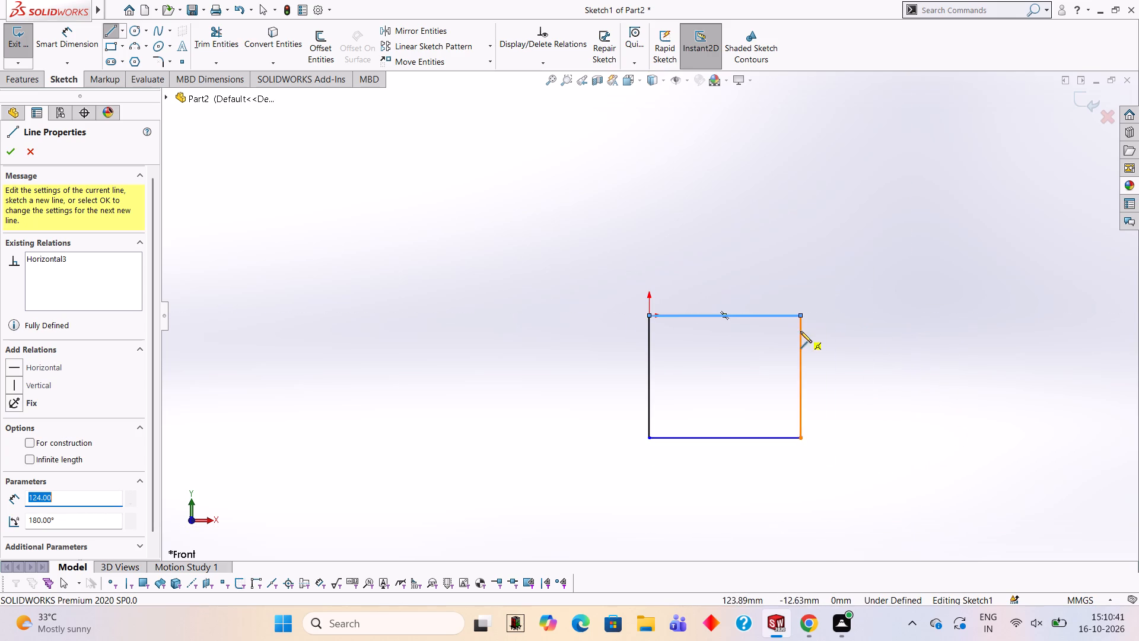
scroll(800, 331, up, 3)
scroll(879, 377, down, 3)
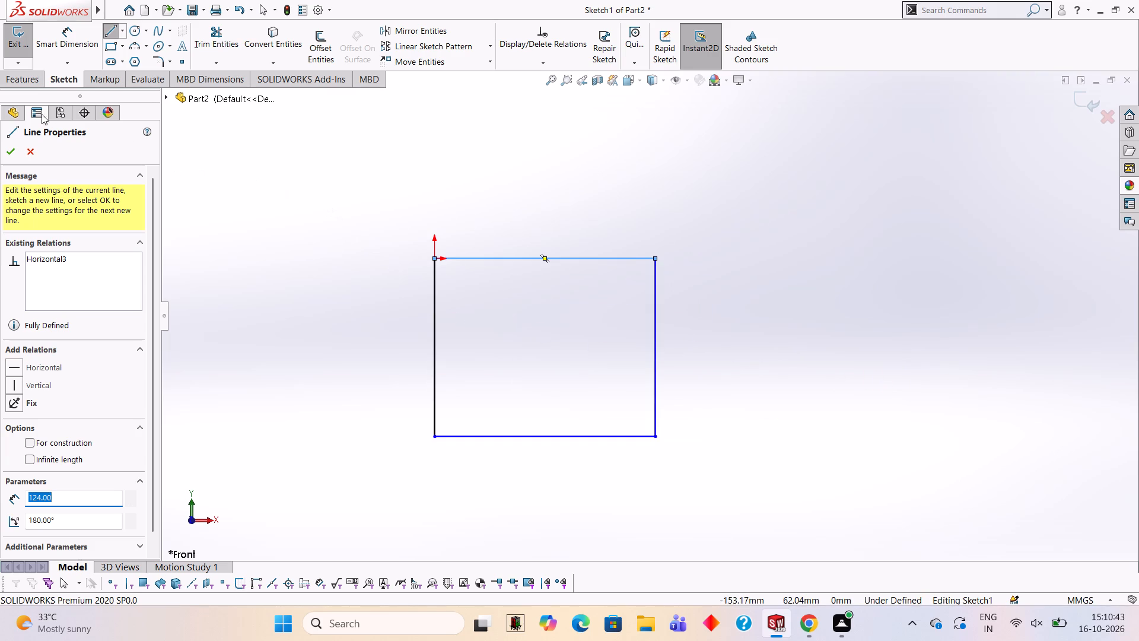
Extrude the rectangle as a blind boss 32 mm deep.
click(30, 81)
click(25, 57)
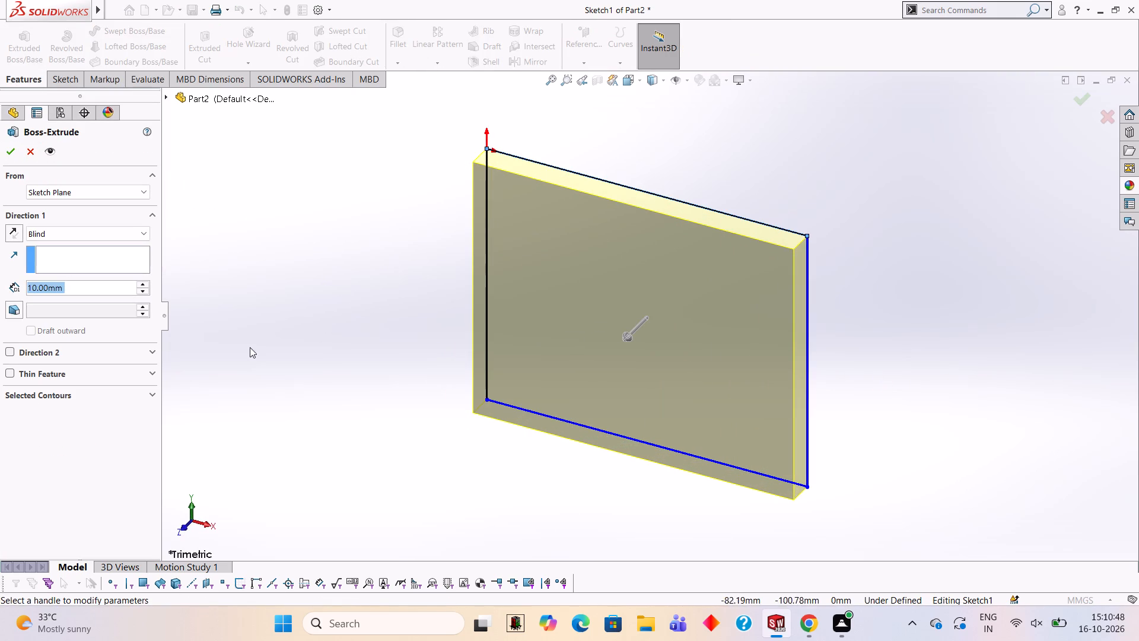
text(32)
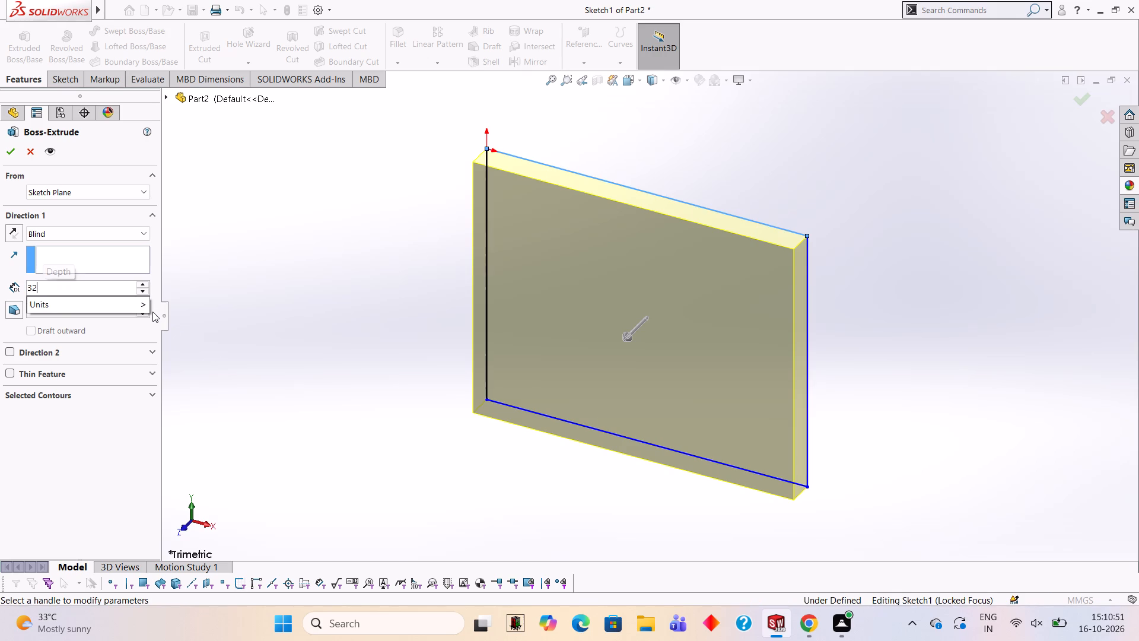
key(Return)
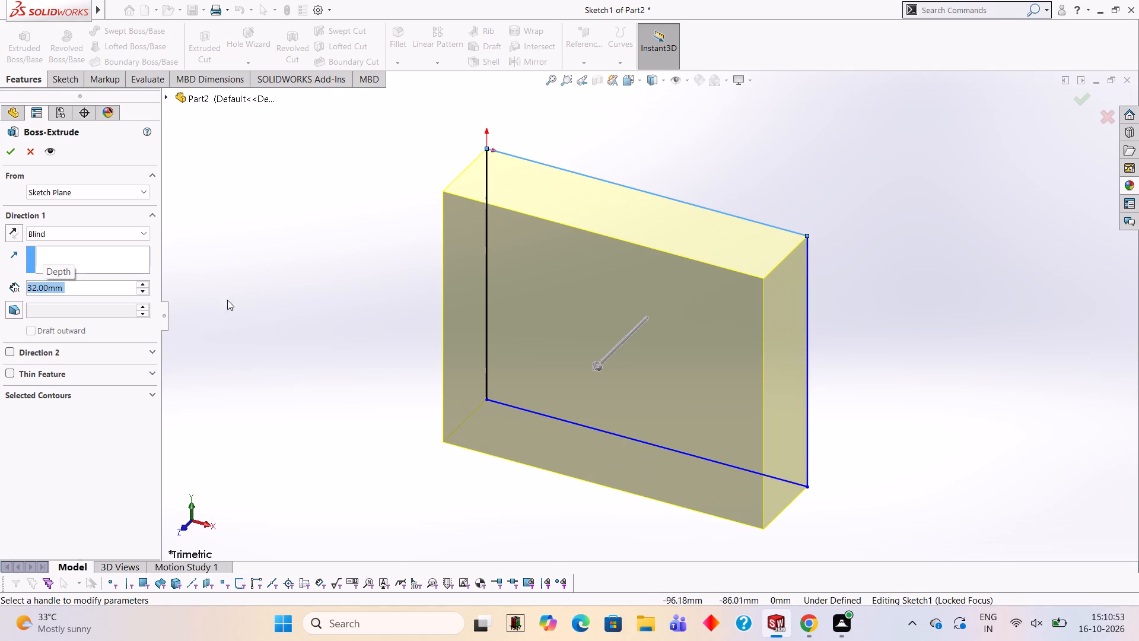
click(9, 154)
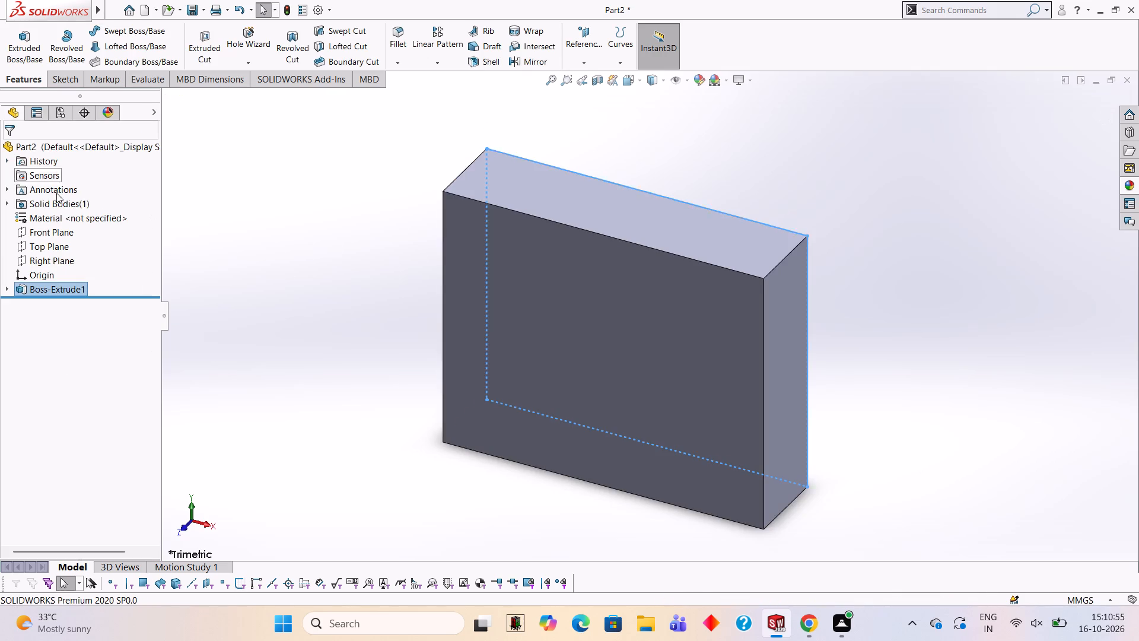
click(256, 264)
Open a new sketch on the block's narrow left end face and view it face-on.
middle_drag(361, 344, 501, 293)
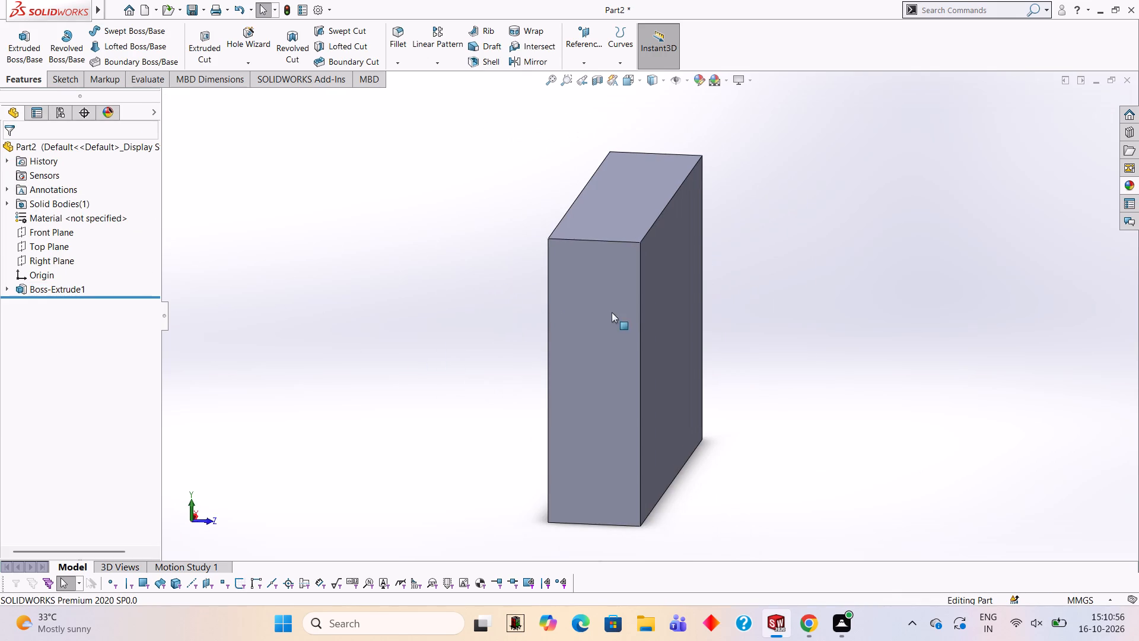
middle_drag(613, 319, 562, 323)
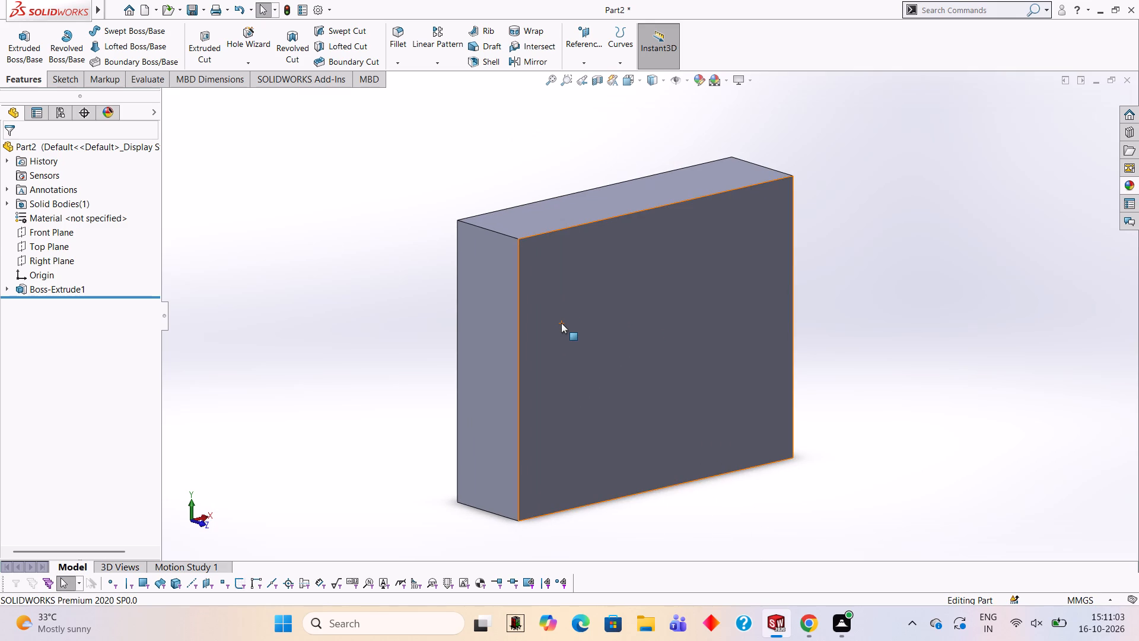
scroll(718, 325, up, 3)
scroll(718, 325, down, 2)
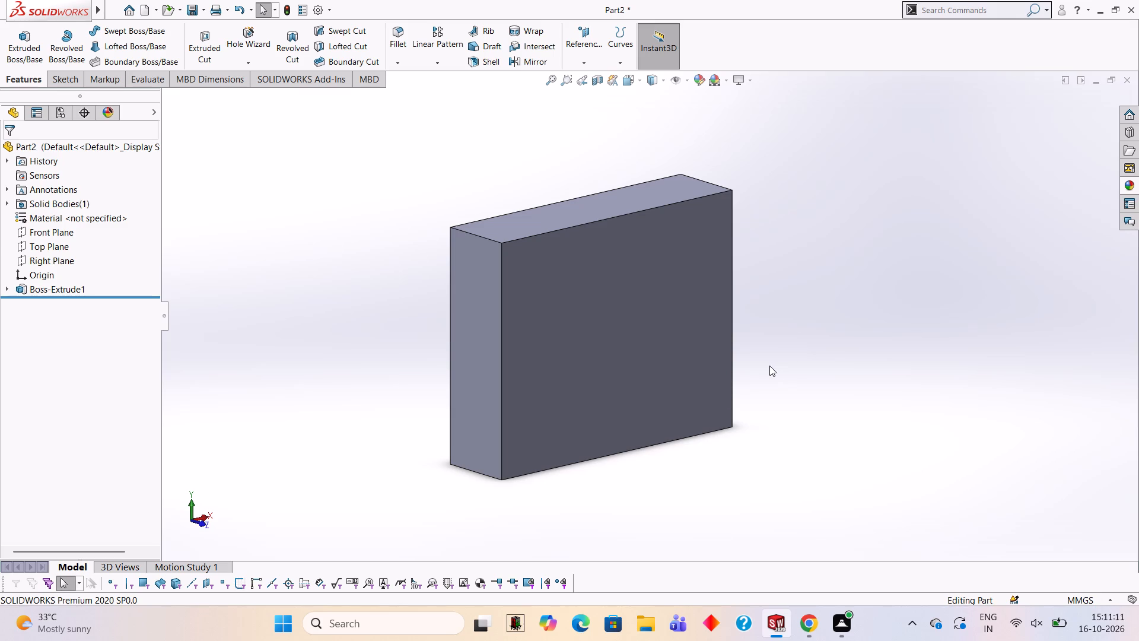
scroll(733, 372, up, 2)
scroll(733, 372, down, 2)
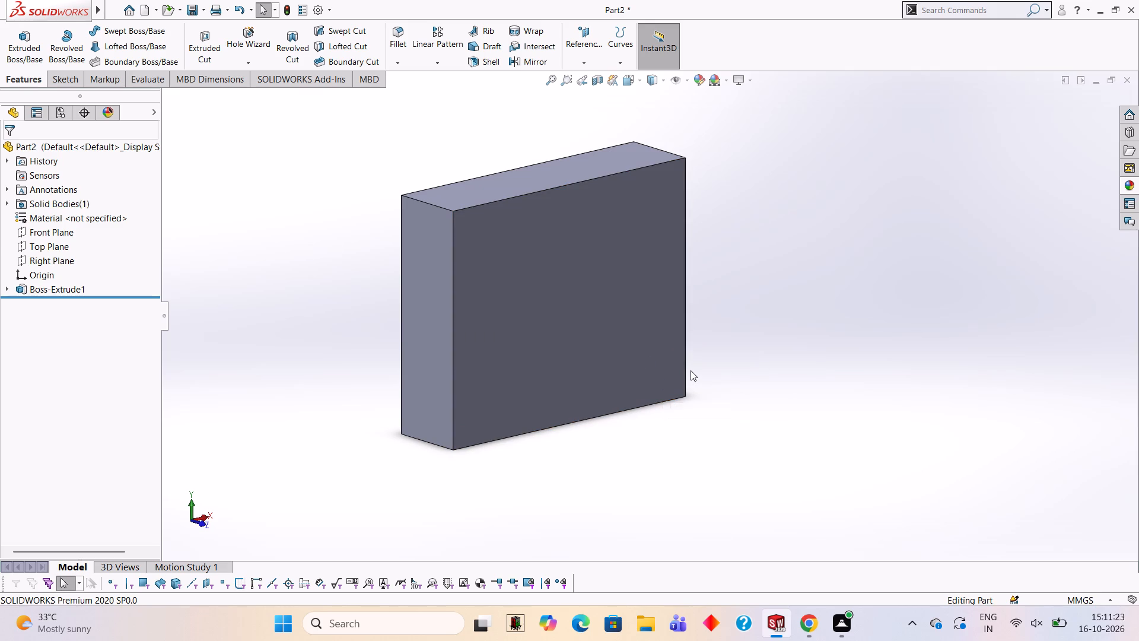
middle_drag(561, 319, 582, 322)
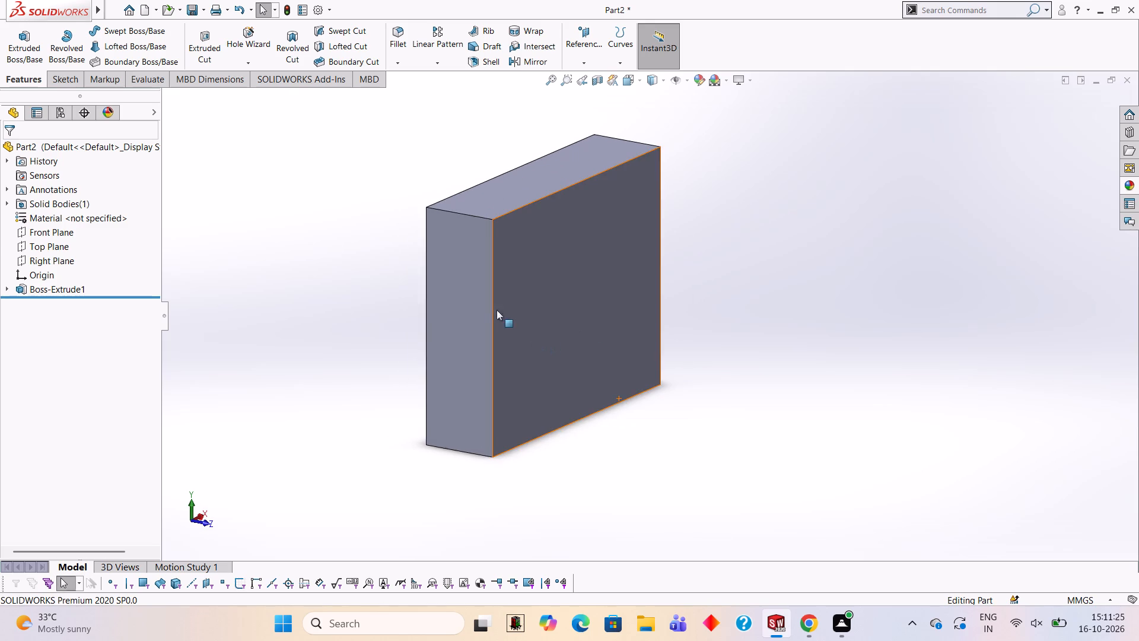
click(467, 294)
click(514, 265)
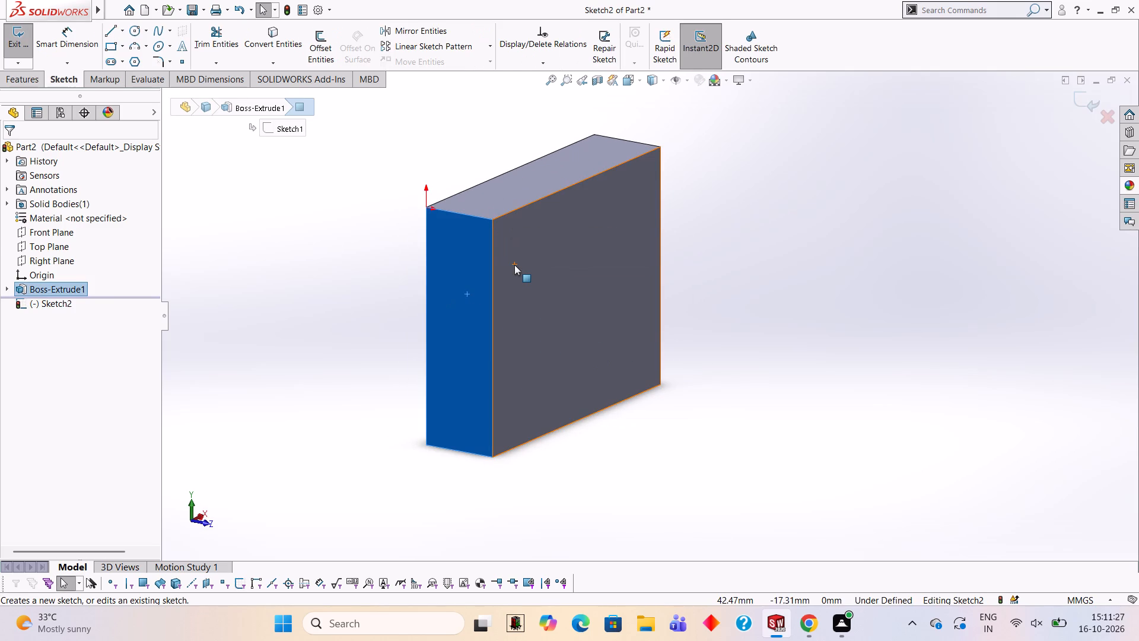
key(ctrl+8)
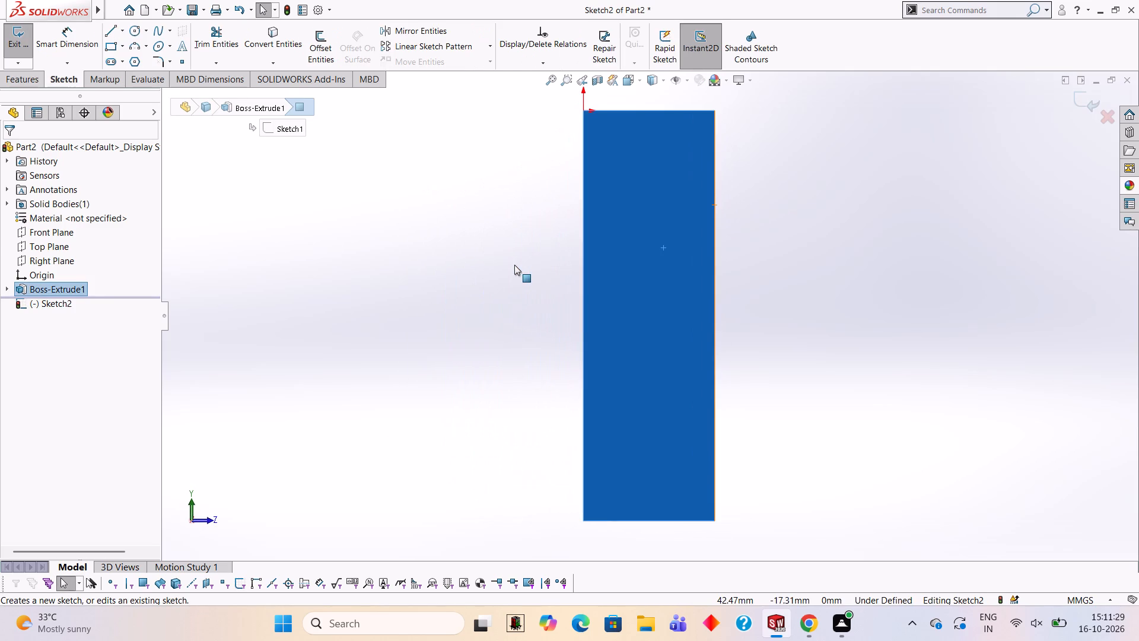
scroll(747, 278, up, 3)
scroll(762, 261, down, 3)
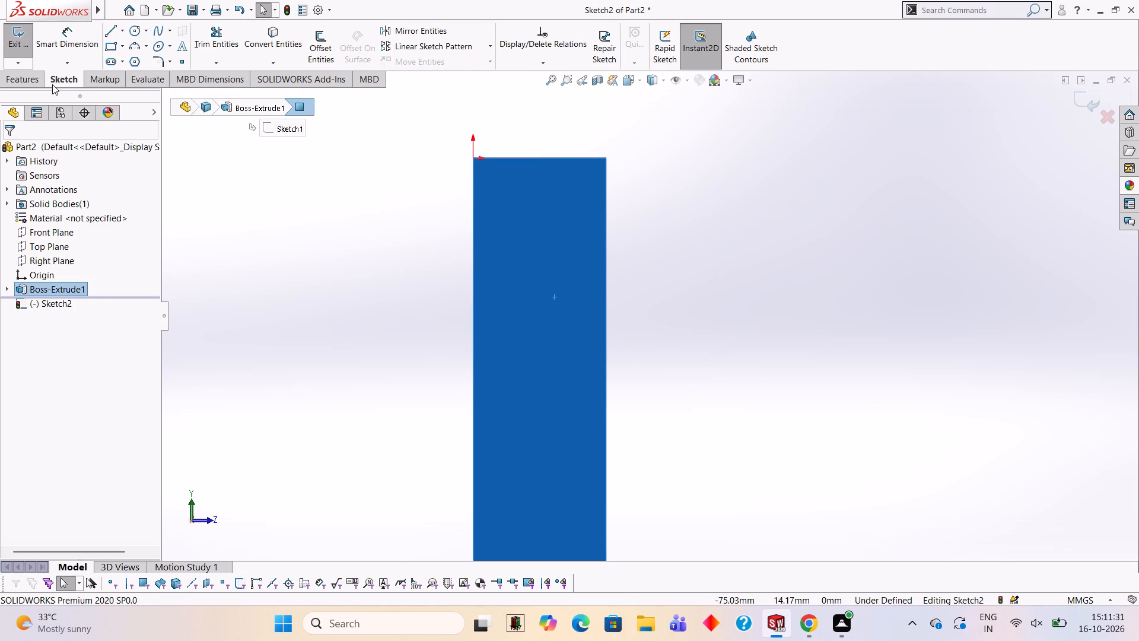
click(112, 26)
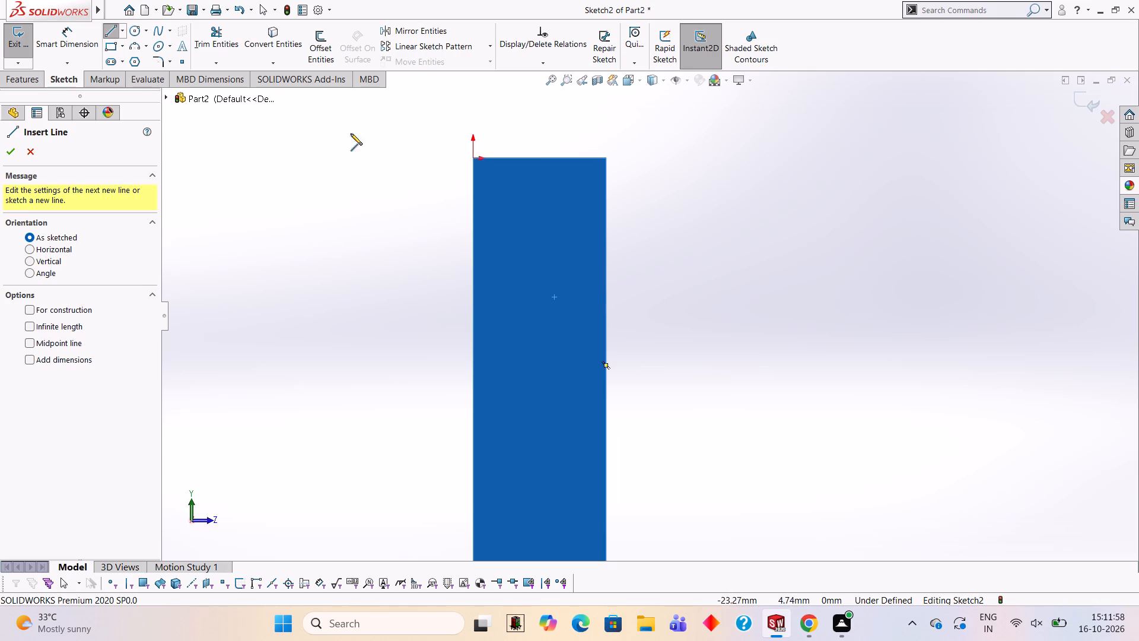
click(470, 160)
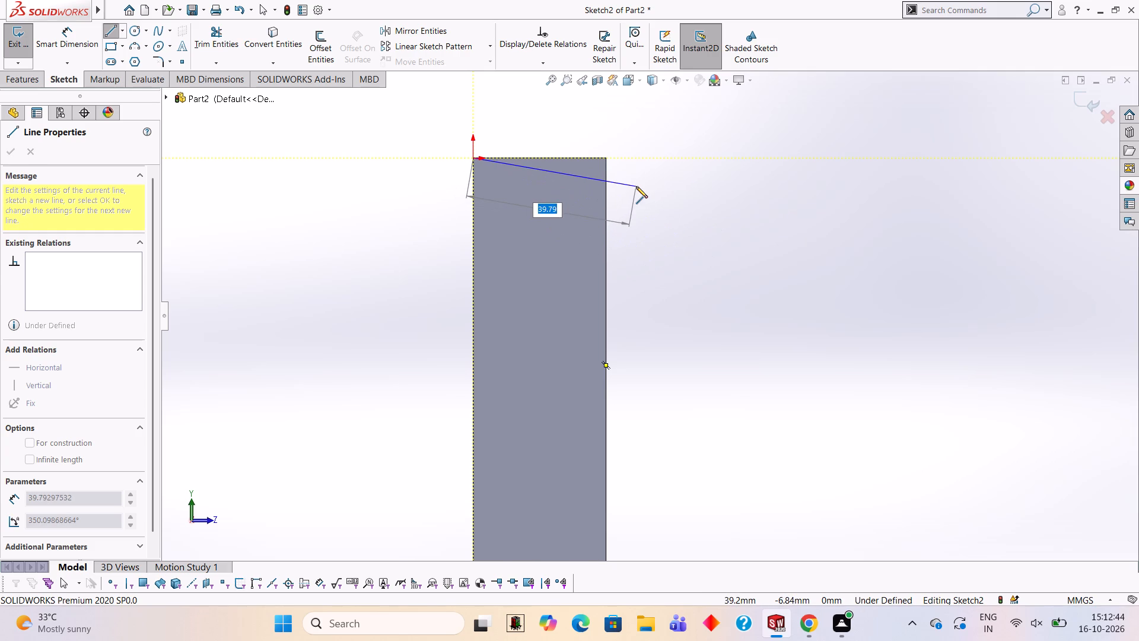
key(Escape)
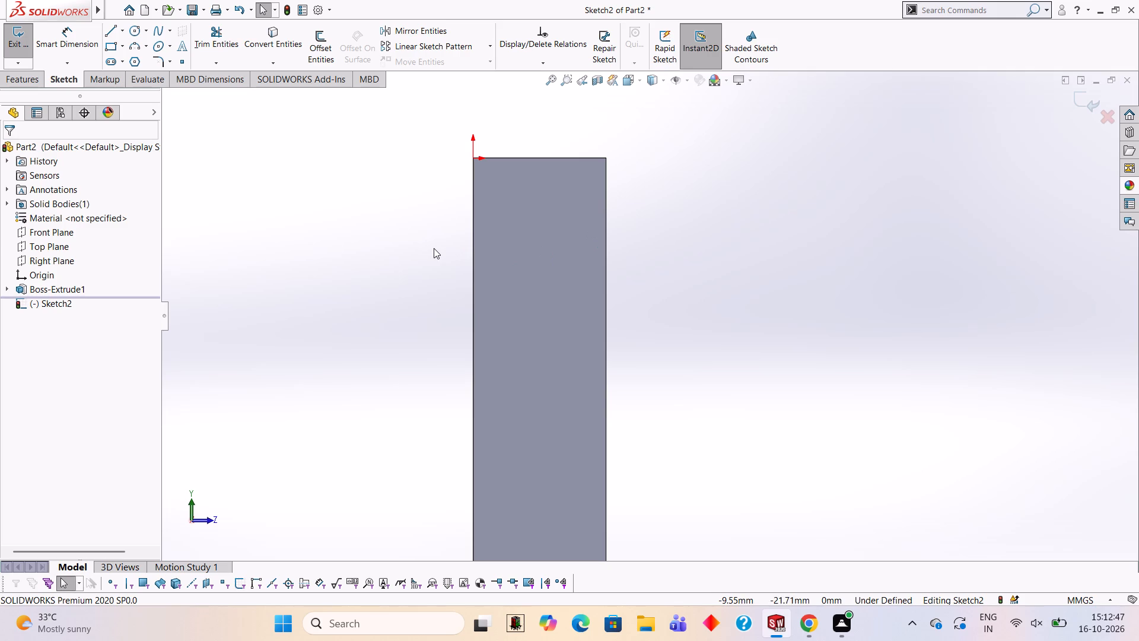
Draw a 32 mm line up the end face's origin-side edge from the bottom corner, continuing into a closed rectangle 12 mm wide and 36 mm high.
click(115, 34)
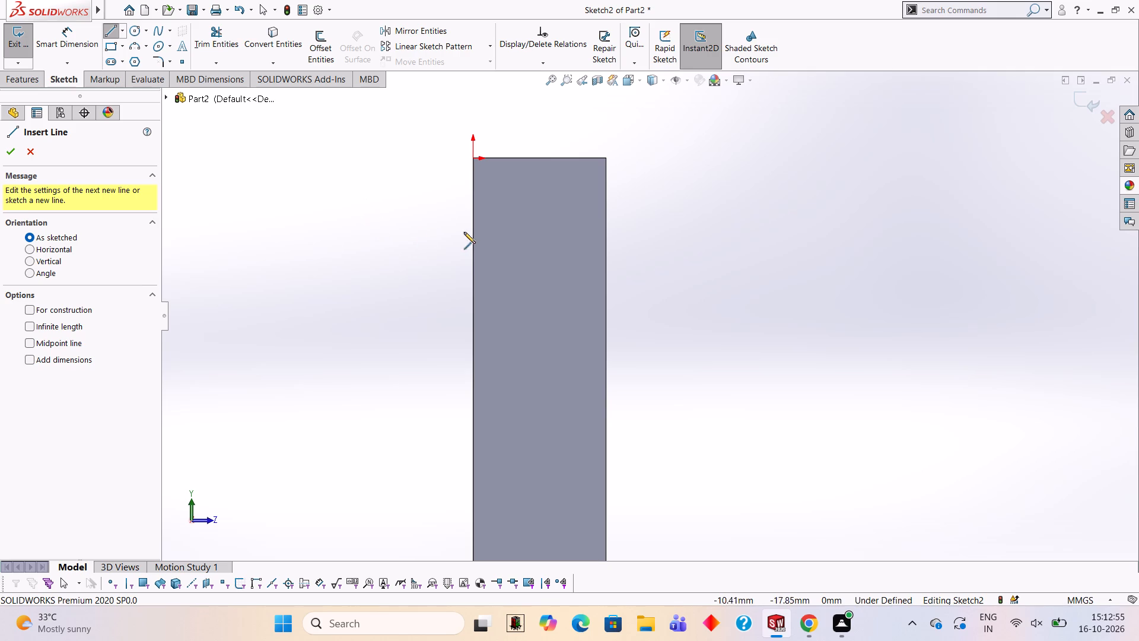
scroll(470, 284, up, 4)
scroll(470, 286, down, 4)
scroll(728, 369, up, 4)
scroll(726, 364, down, 3)
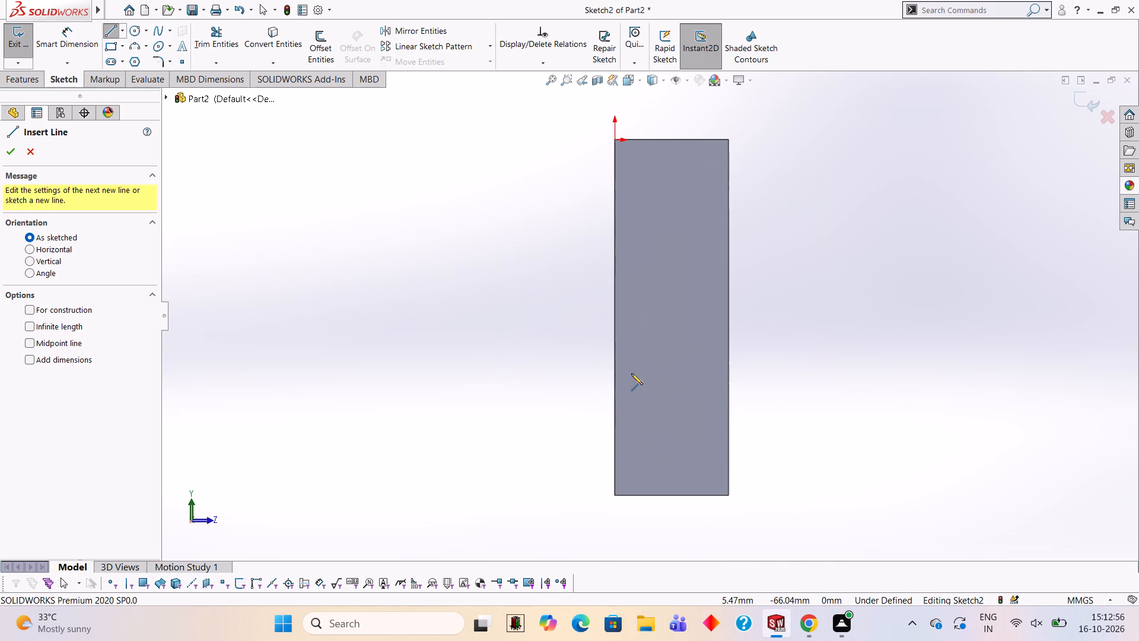
click(612, 493)
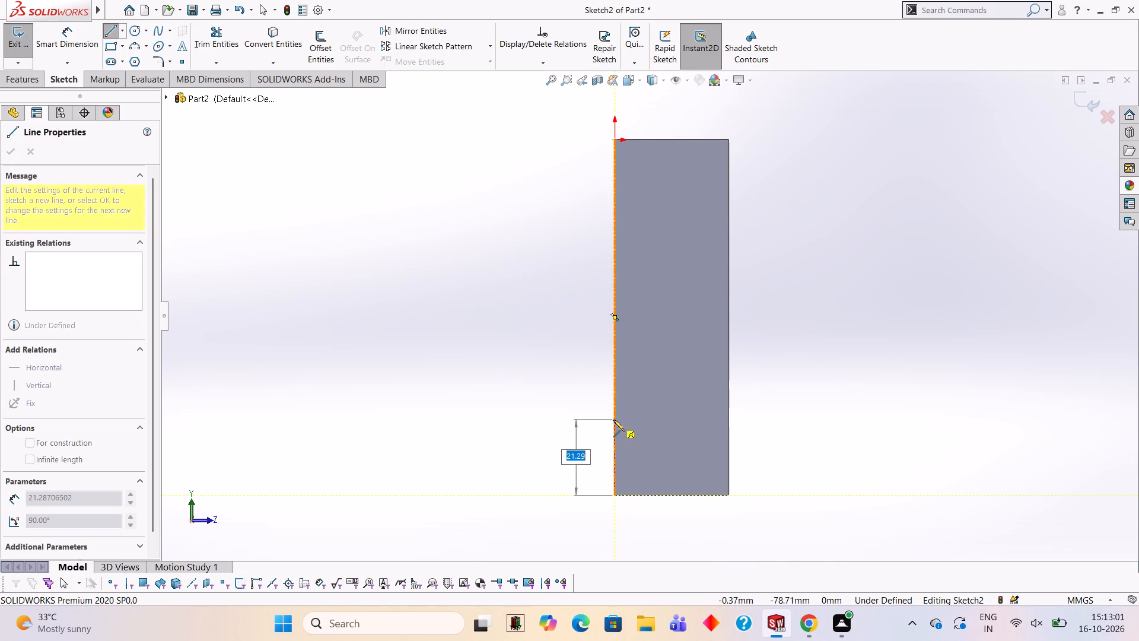
text(32)
key(Return)
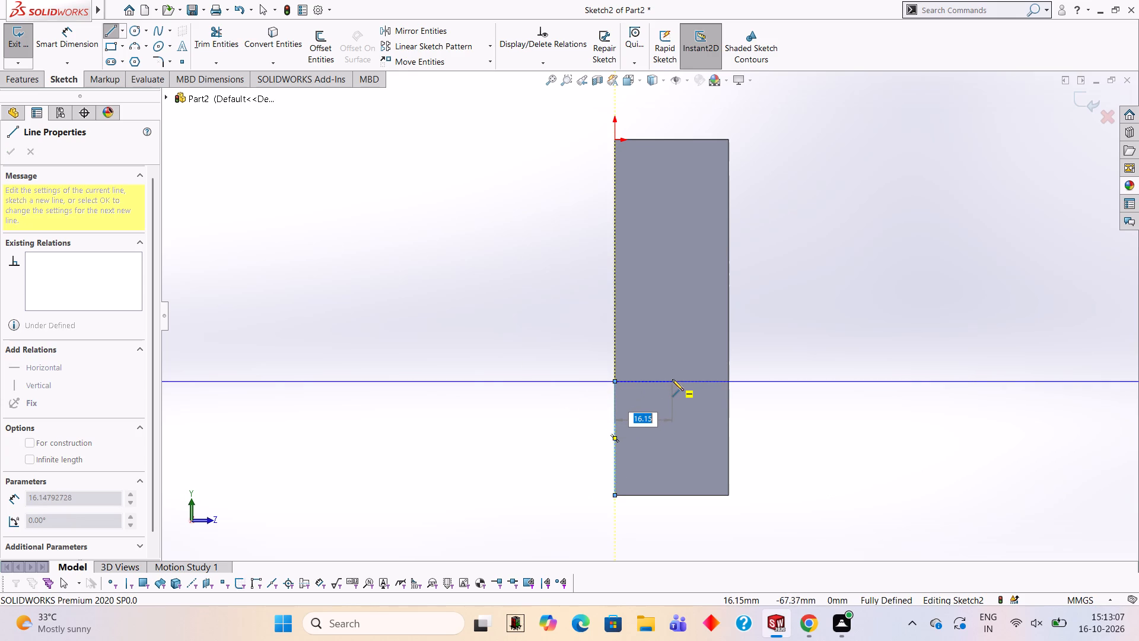
text(12)
key(Return)
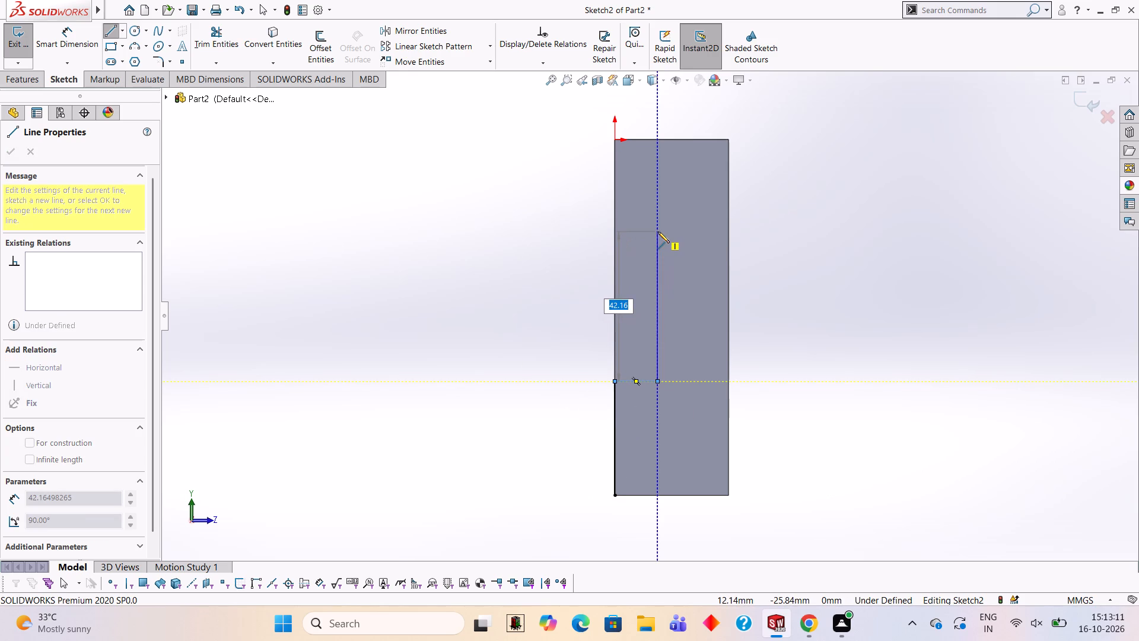
text(36)
key(Return)
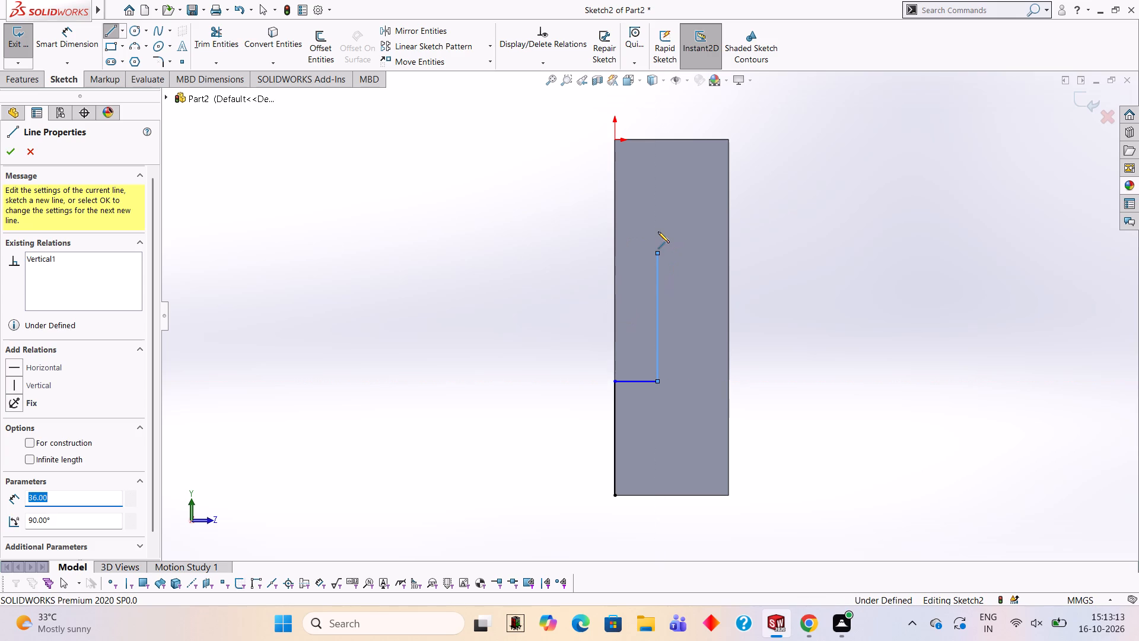
click(613, 252)
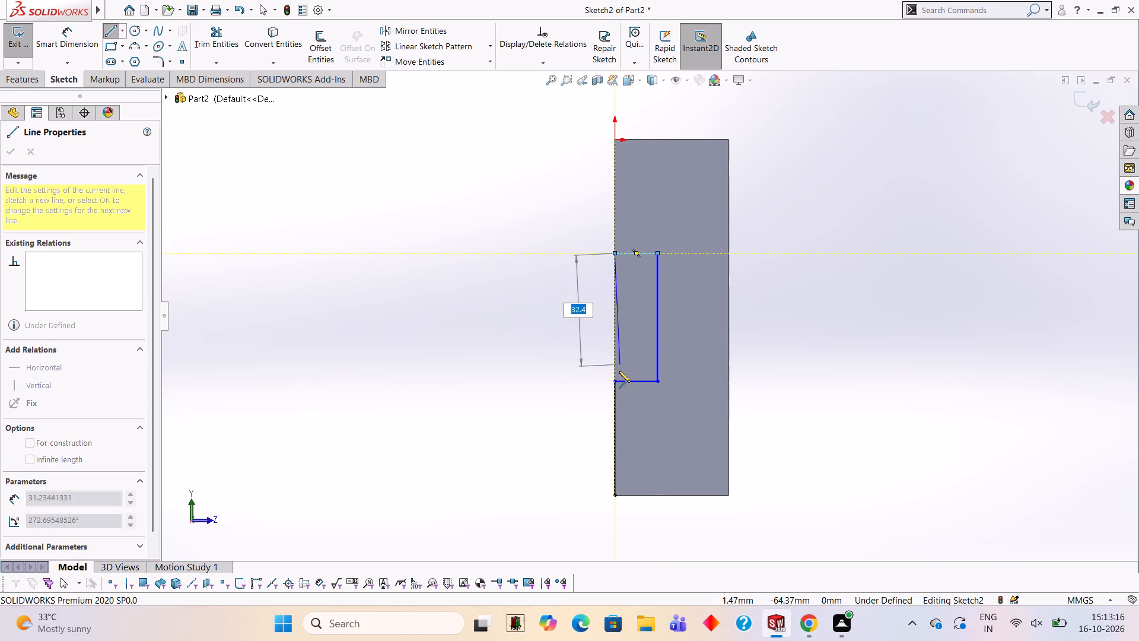
click(614, 380)
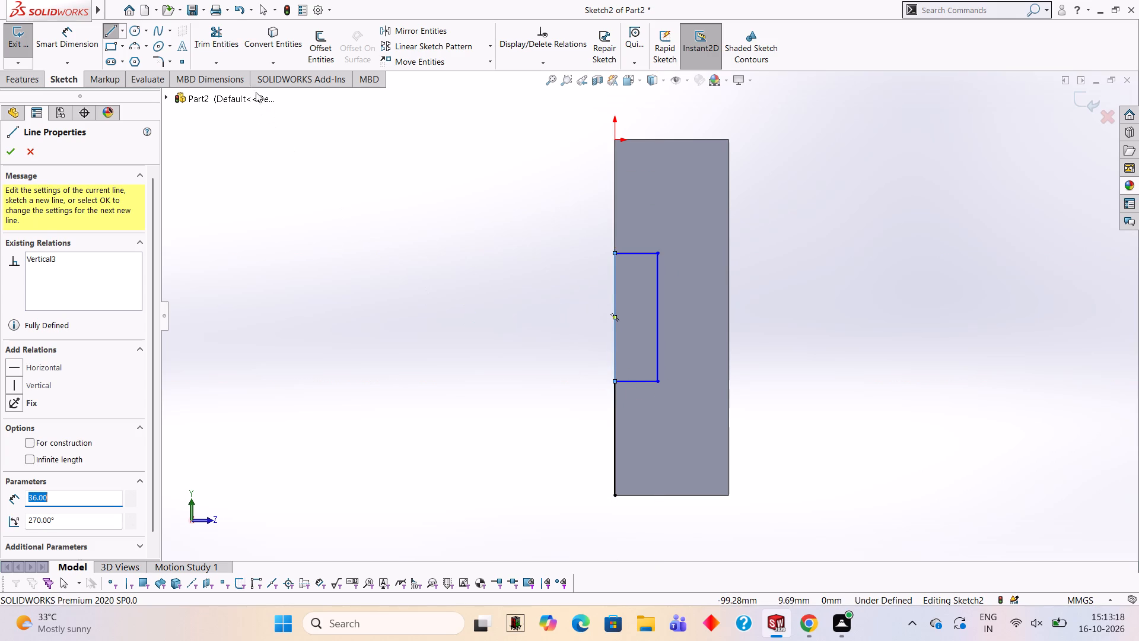
Trim away the 32 mm line below the rectangle.
click(222, 47)
click(614, 417)
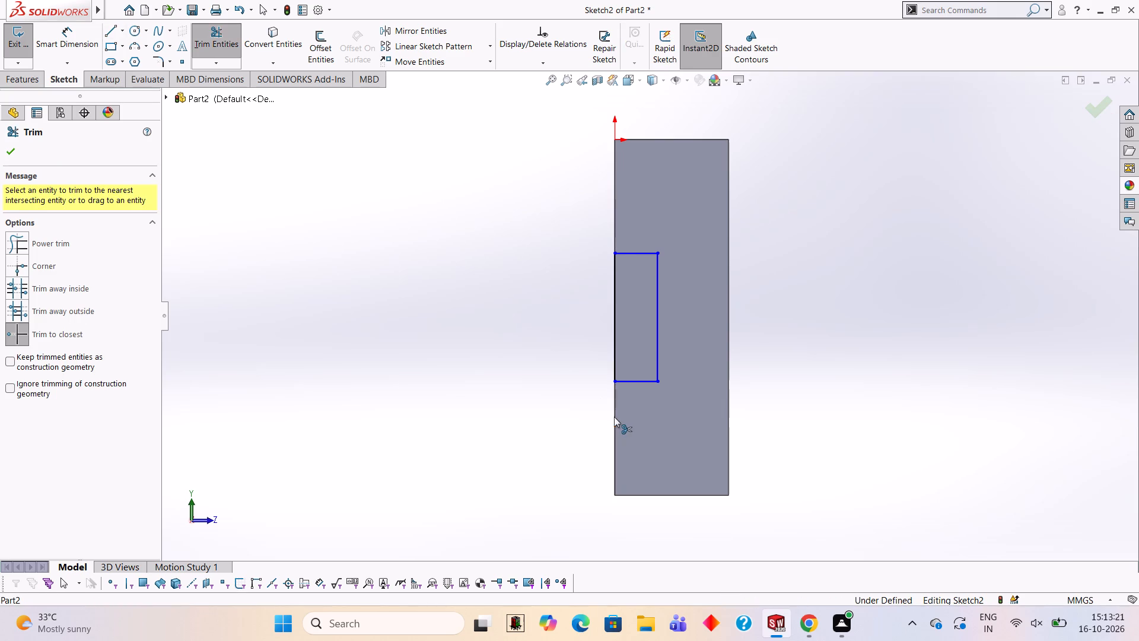
Cut-extrude the 12 × 36 mm rectangle as a blind cut 124 mm deep through the block's full width.
click(35, 81)
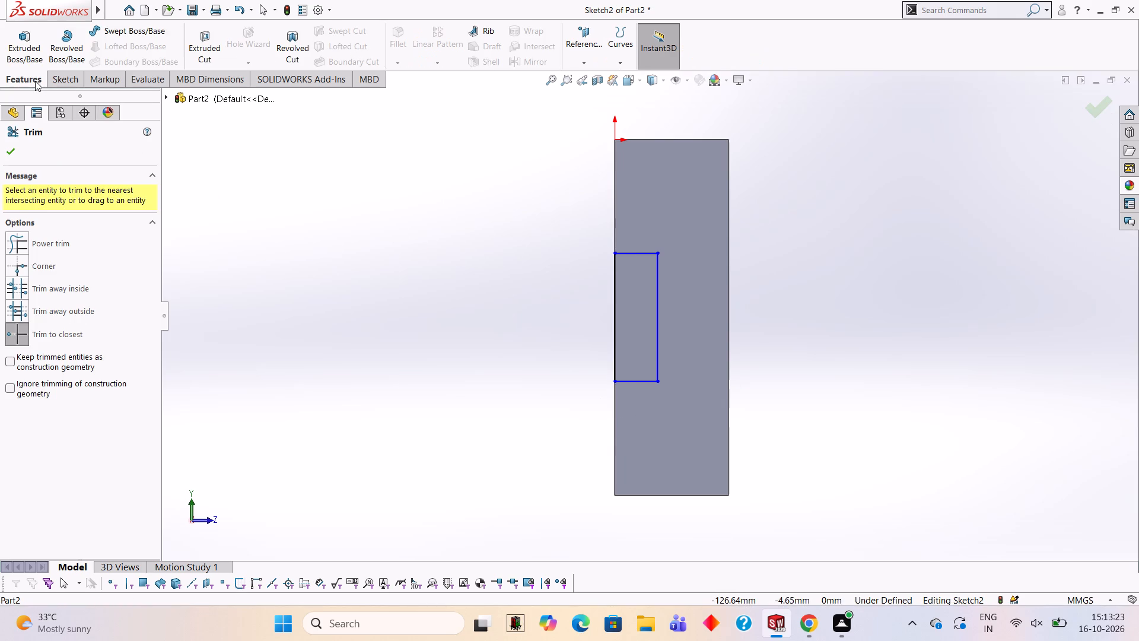
click(212, 36)
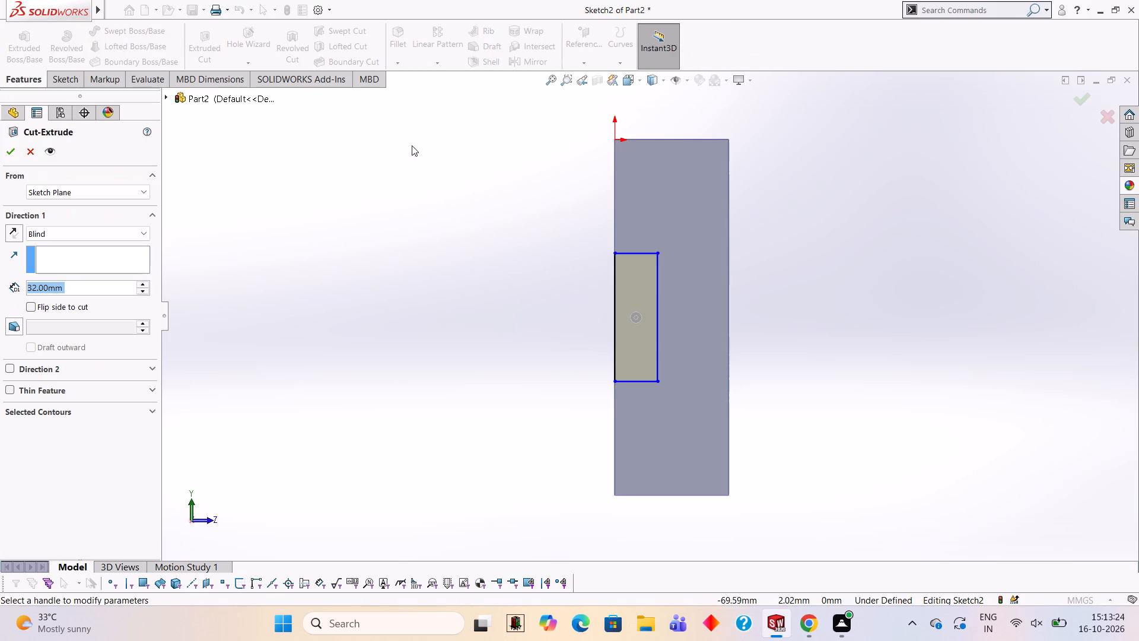
middle_drag(569, 192, 427, 186)
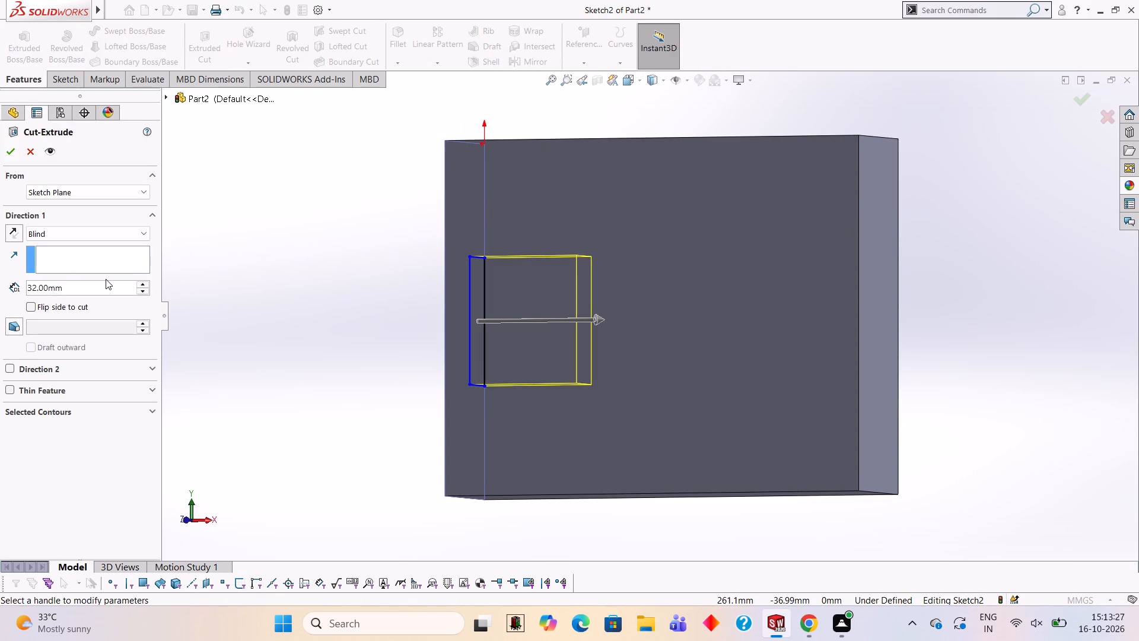
click(106, 279)
click(106, 280)
click(106, 281)
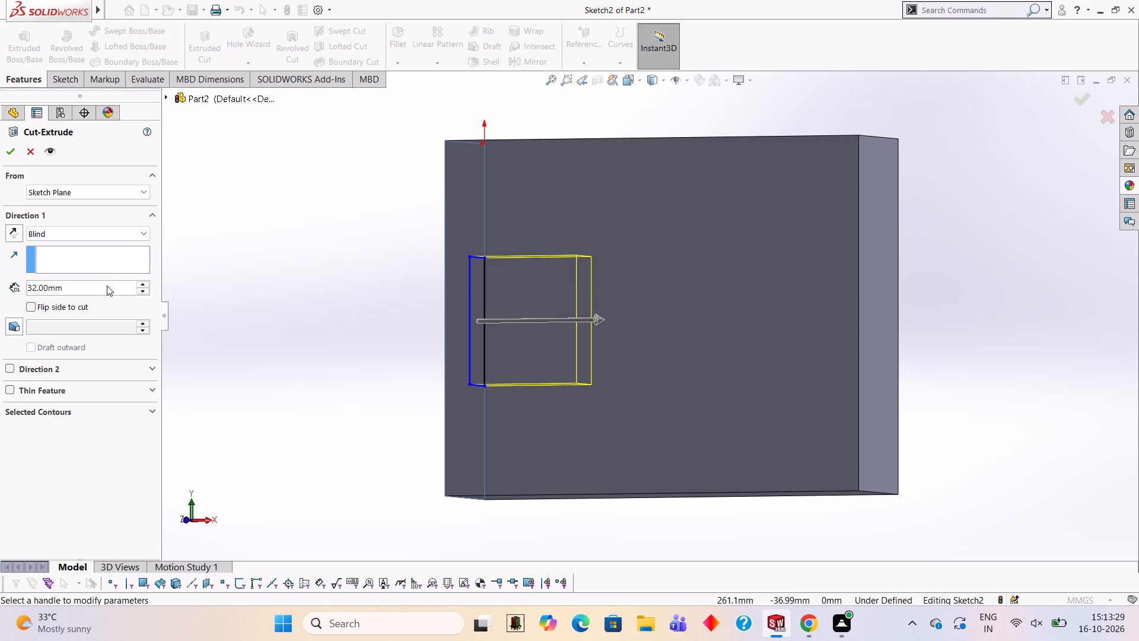
click(107, 285)
key(BackSpace)
key(BackSpace)
key(BackSpace)
key(BackSpace)
key(BackSpace)
key(BackSpace)
key(BackSpace)
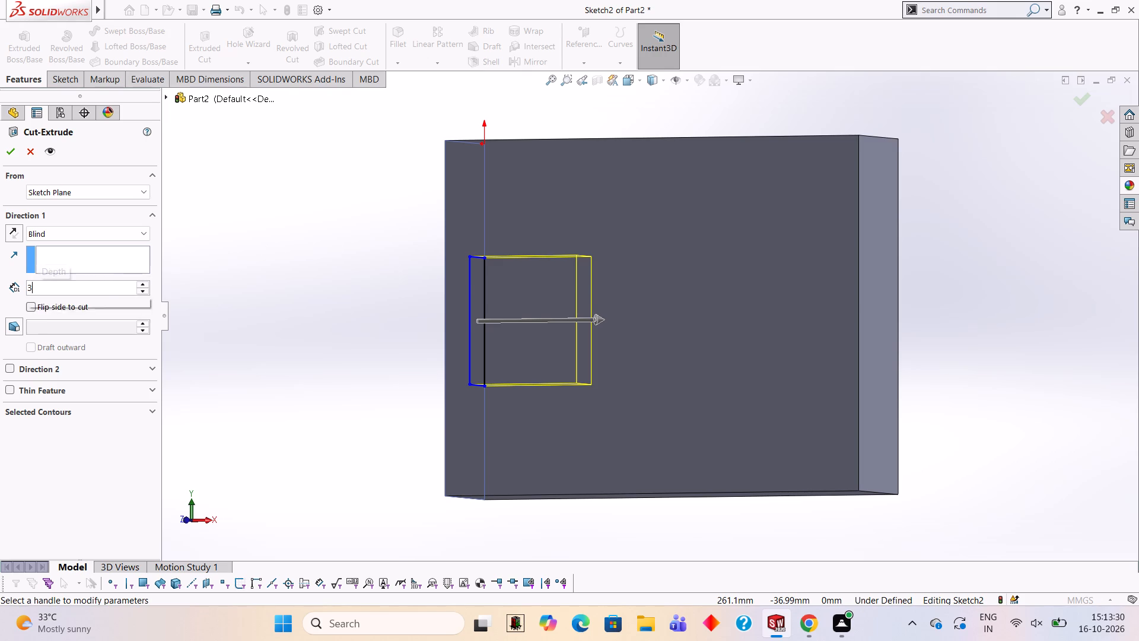
text(12)
key(4)
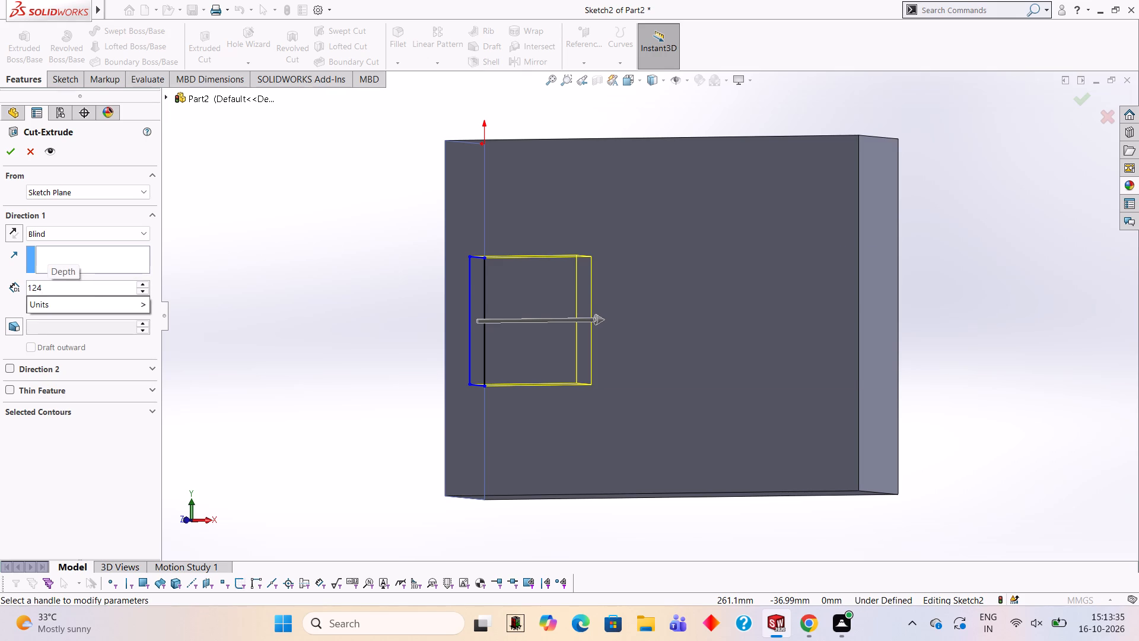
key(Return)
middle_drag(252, 269, 287, 282)
click(11, 157)
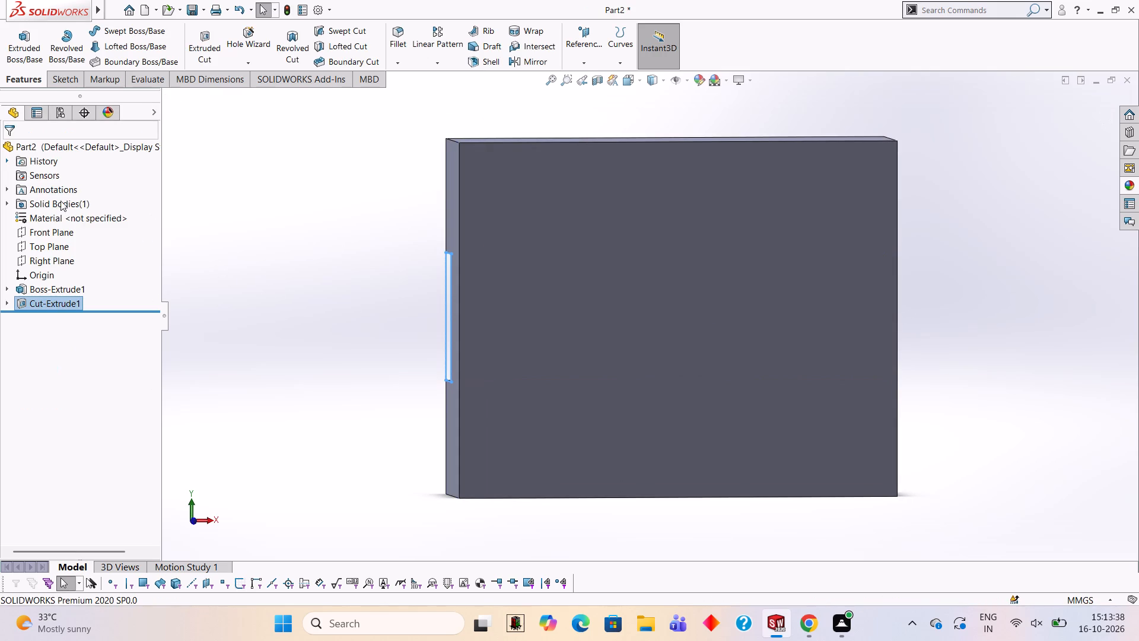
Open a new sketch on the block's top face and view it face-on.
click(240, 244)
middle_drag(263, 269, 370, 244)
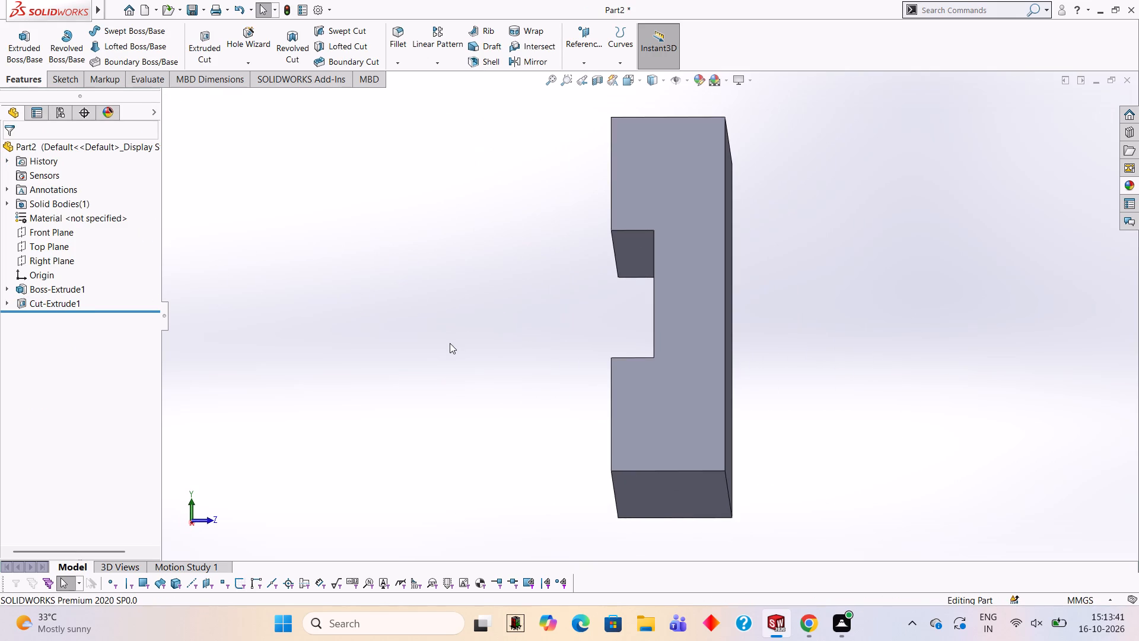
scroll(580, 306, up, 2)
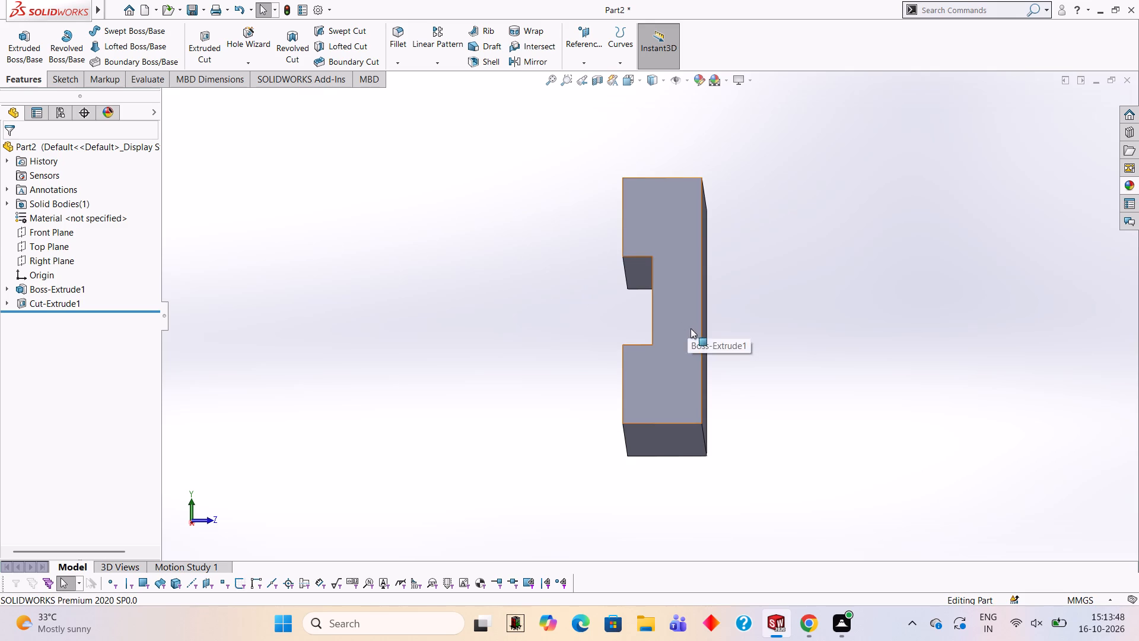
middle_drag(710, 339, 688, 337)
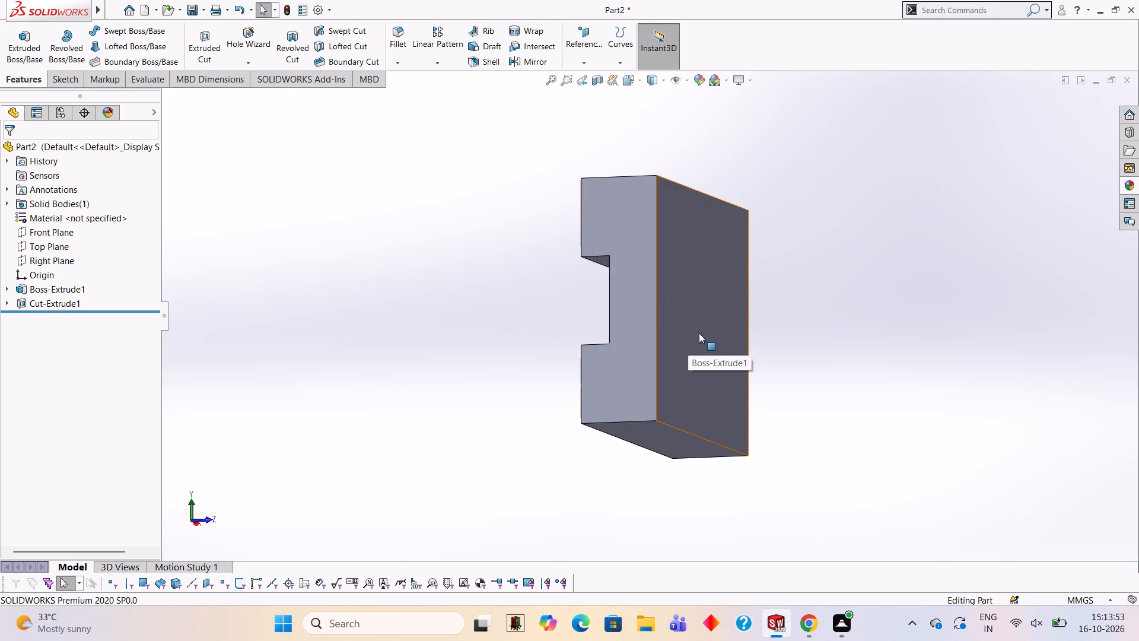
middle_drag(821, 292, 796, 290)
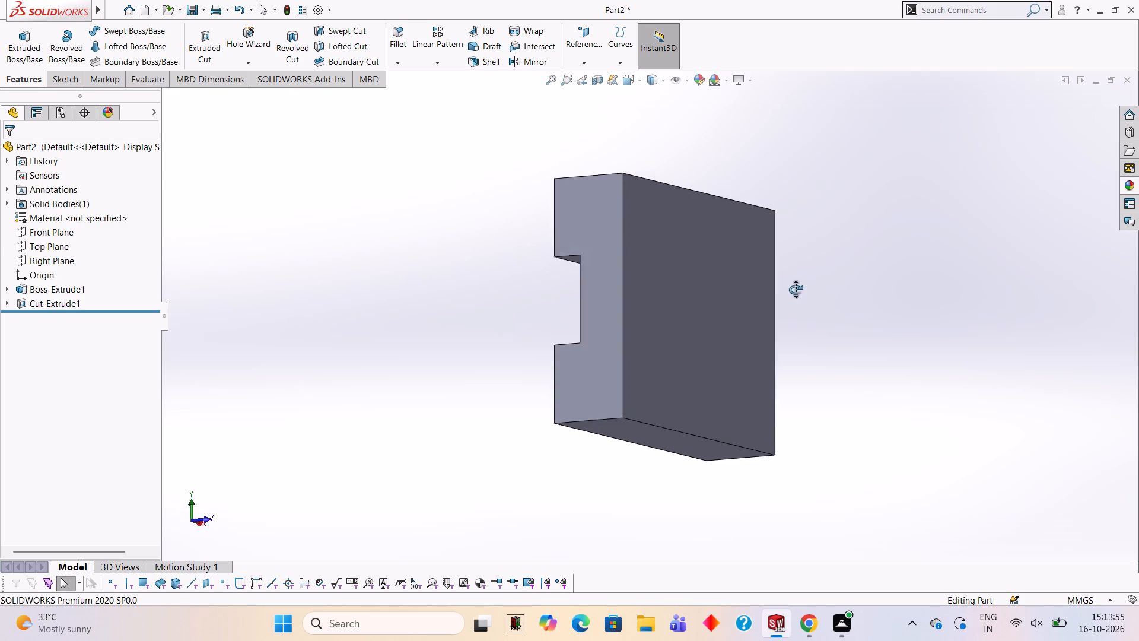
middle_drag(796, 290, 793, 290)
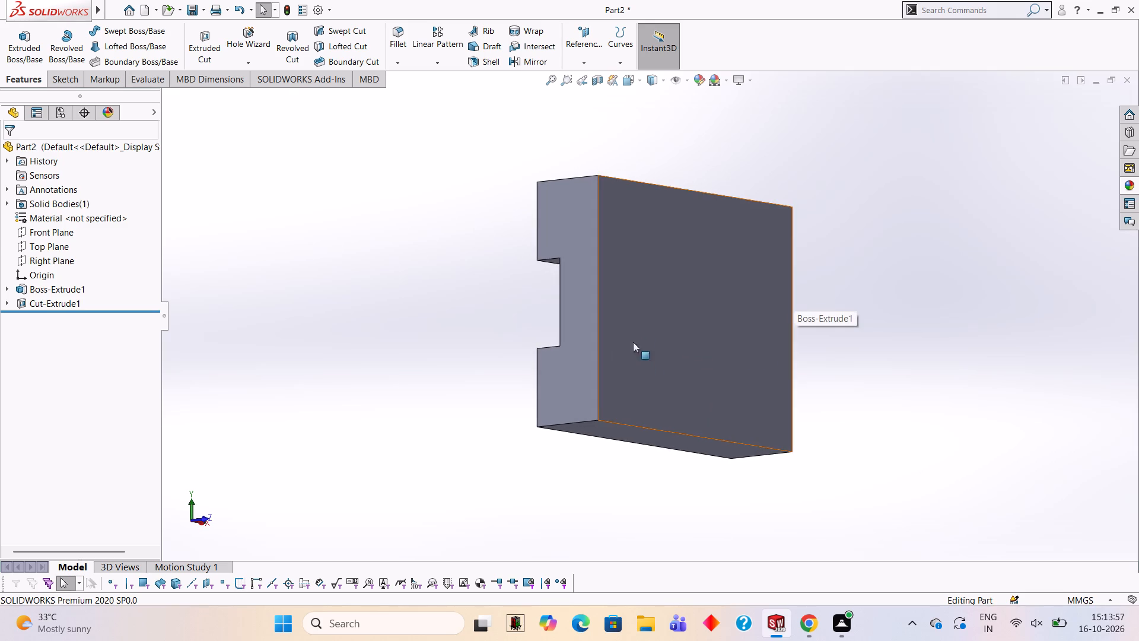
middle_drag(653, 300, 668, 348)
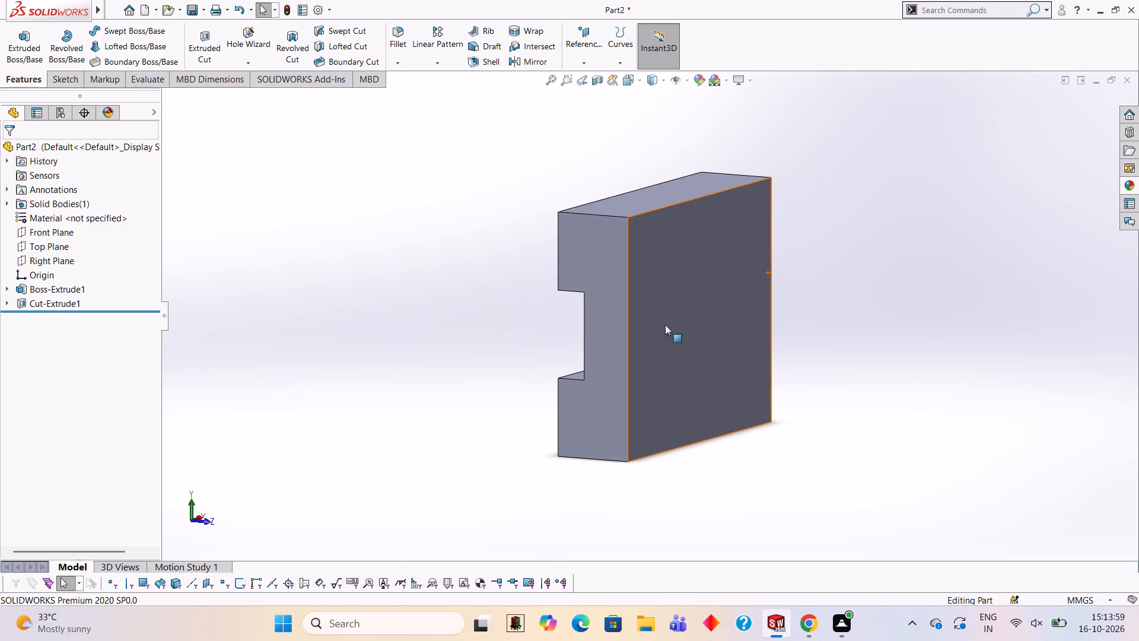
middle_drag(673, 259, 693, 390)
click(658, 259)
click(712, 228)
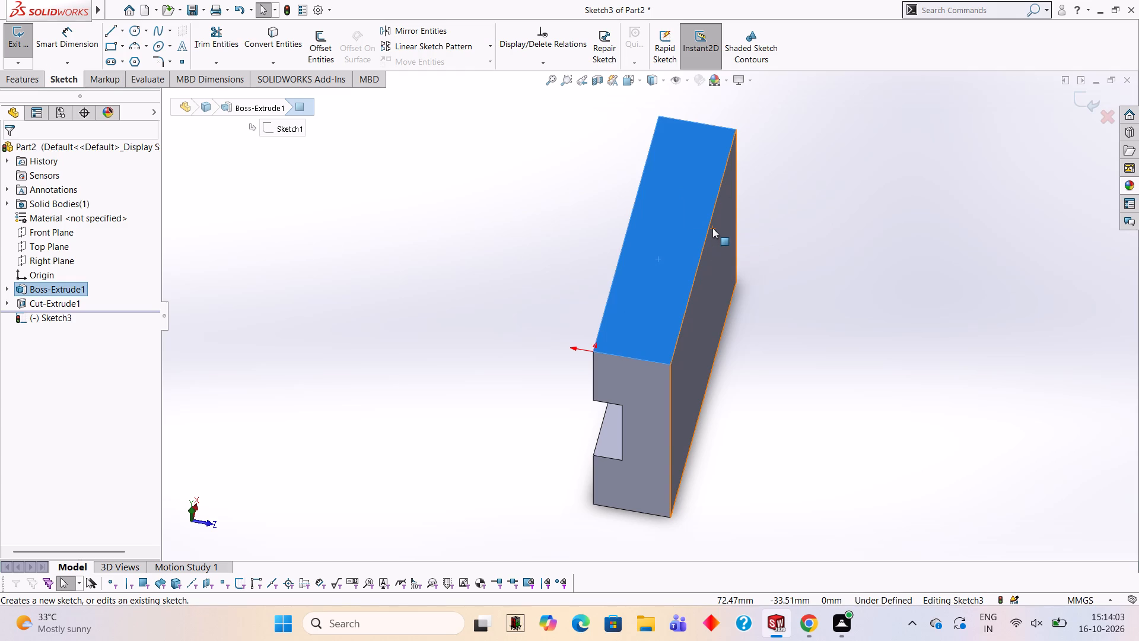
key(ctrl+8)
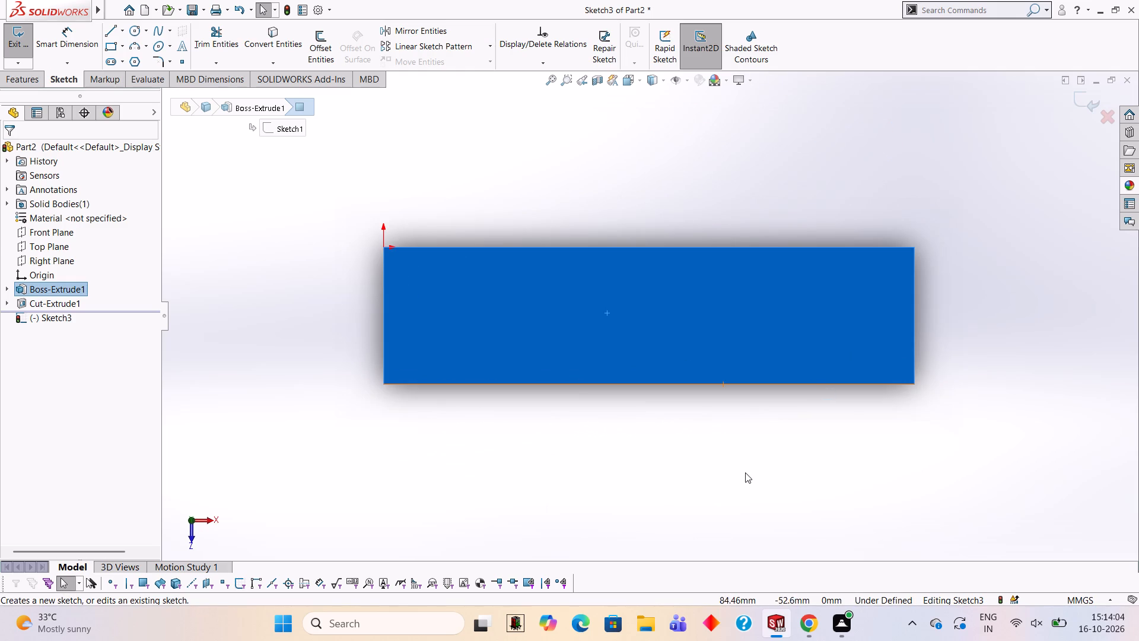
Draw a closed rectangle of lines extending 48 mm outward from the top face's front edge, spanning its full 124 mm width.
scroll(745, 472, up, 2)
scroll(743, 472, down, 2)
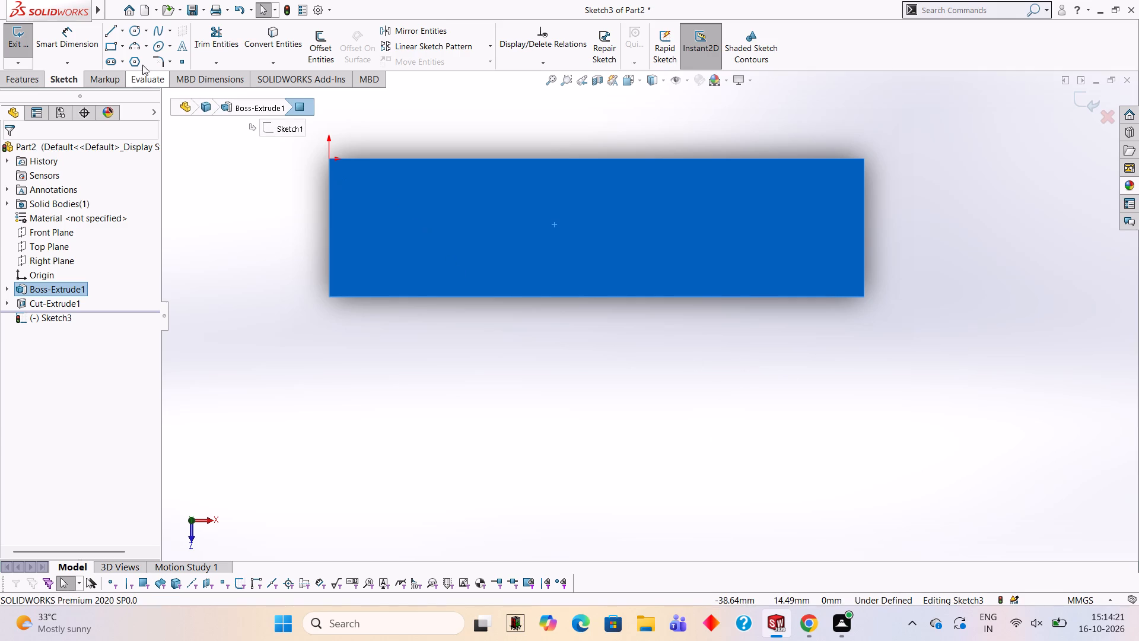
click(106, 31)
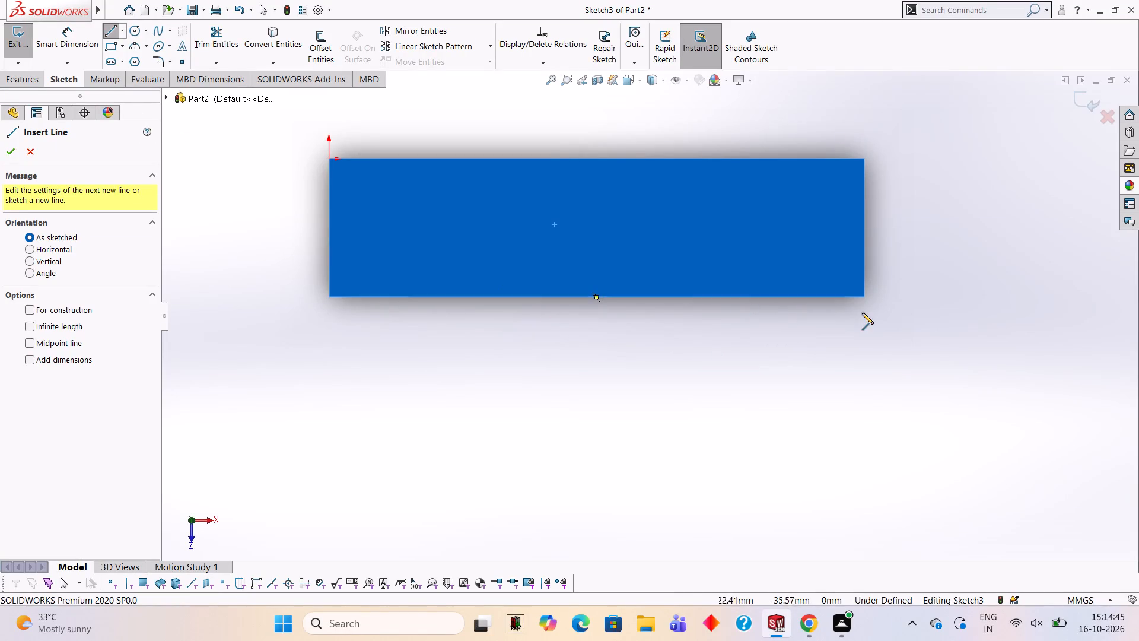
click(863, 297)
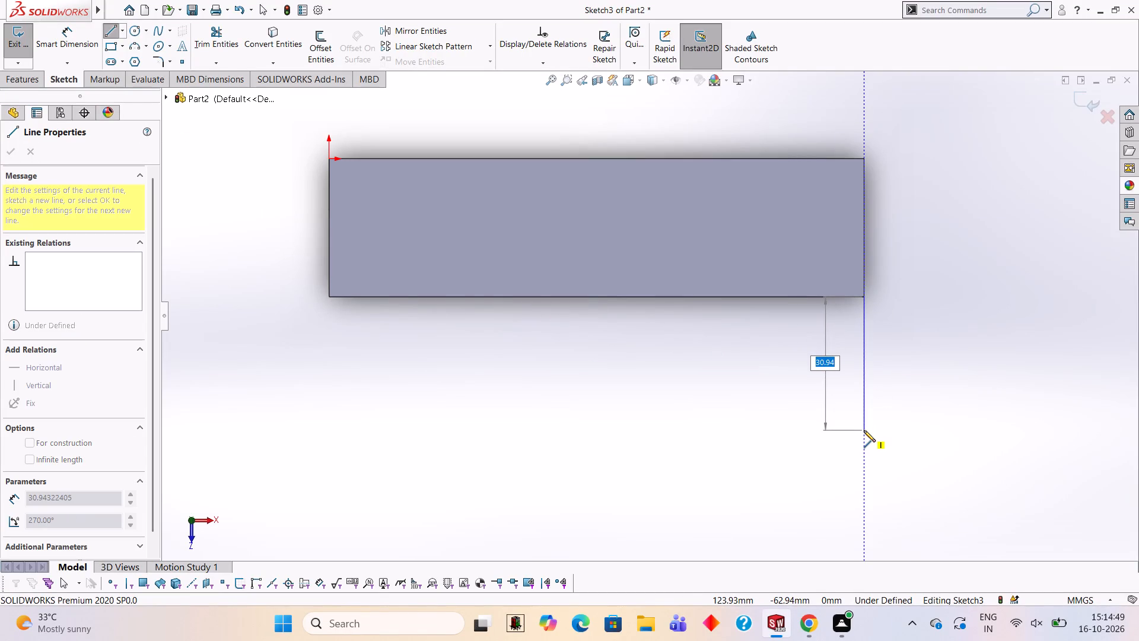
text(48)
key(Return)
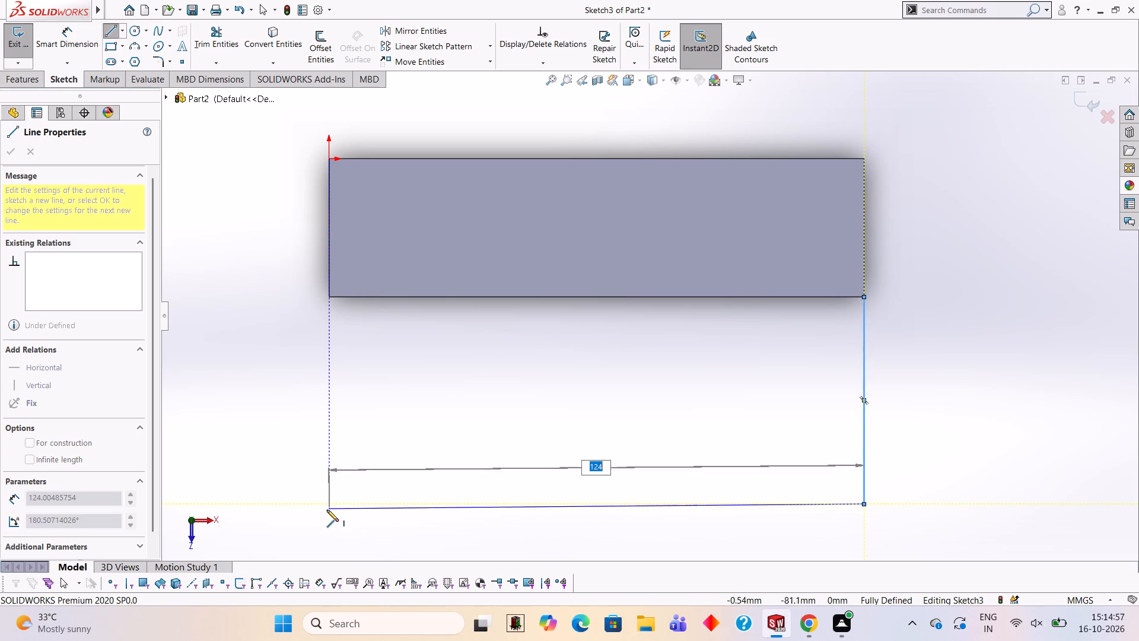
click(327, 502)
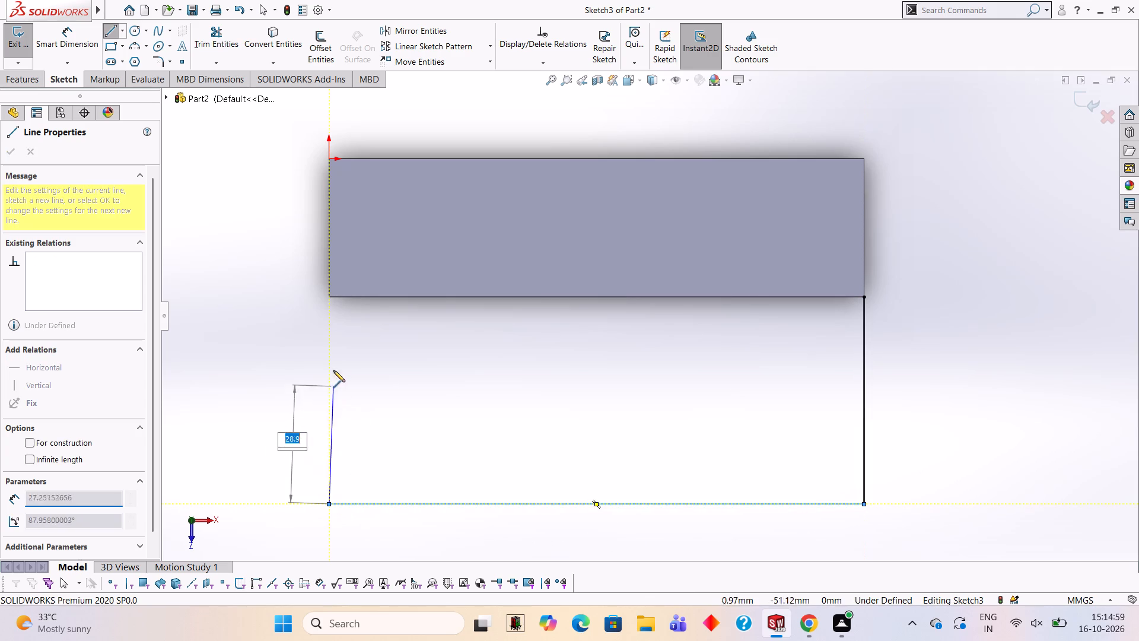
click(329, 294)
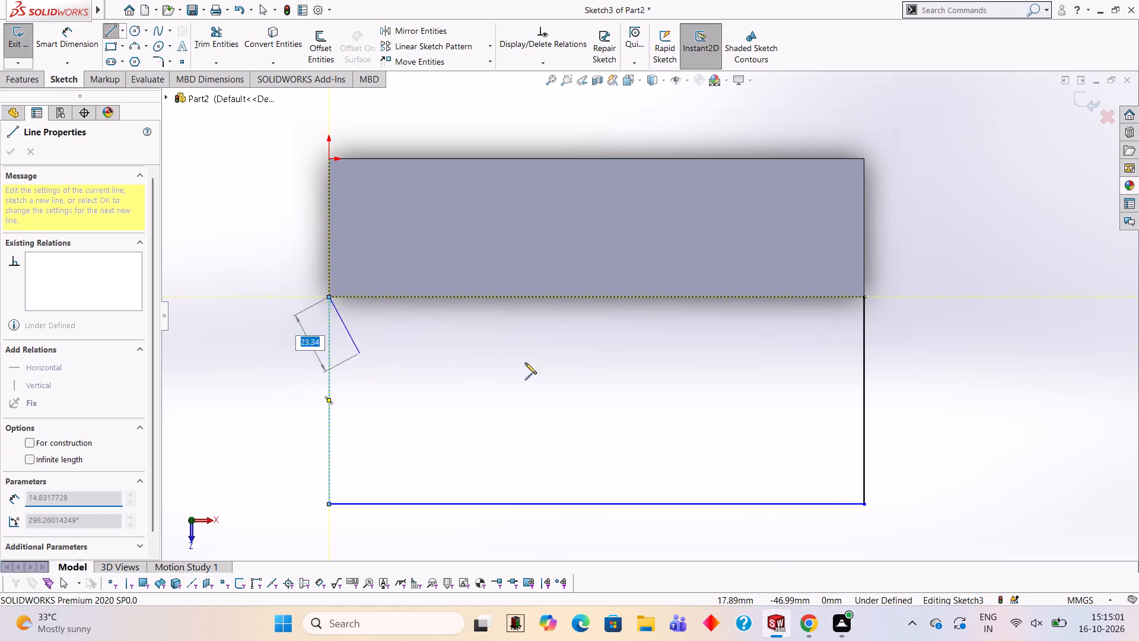
click(863, 295)
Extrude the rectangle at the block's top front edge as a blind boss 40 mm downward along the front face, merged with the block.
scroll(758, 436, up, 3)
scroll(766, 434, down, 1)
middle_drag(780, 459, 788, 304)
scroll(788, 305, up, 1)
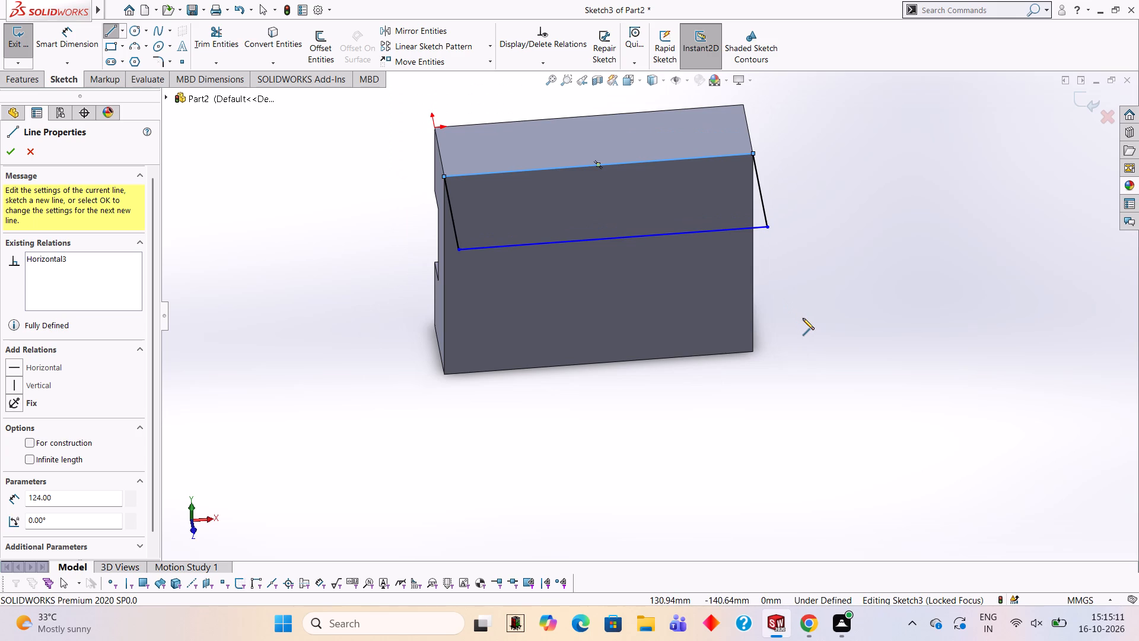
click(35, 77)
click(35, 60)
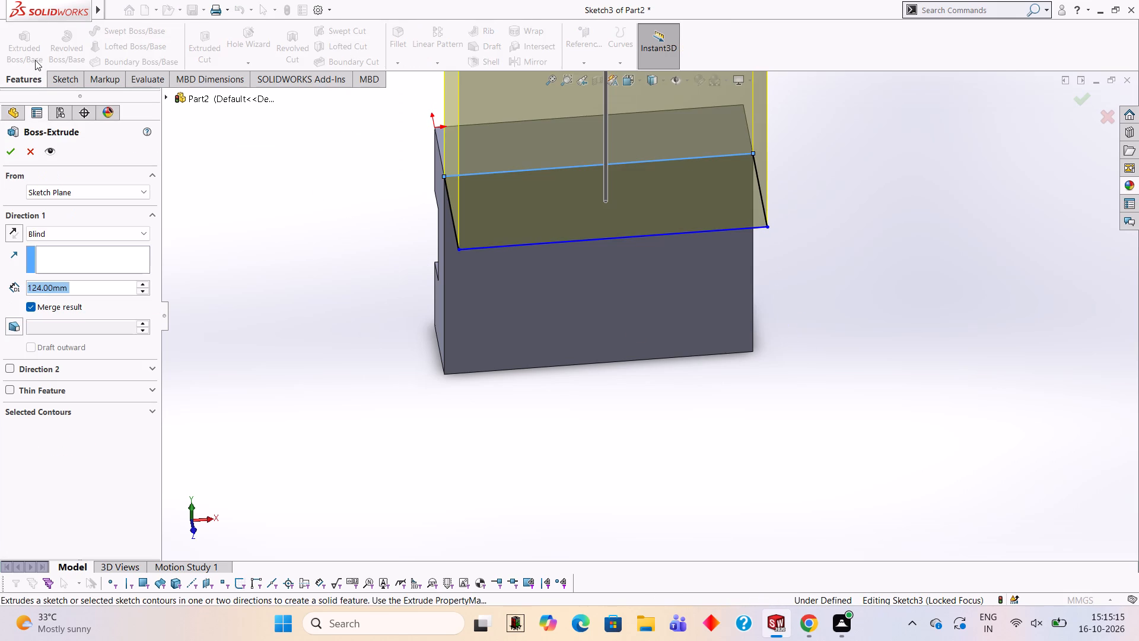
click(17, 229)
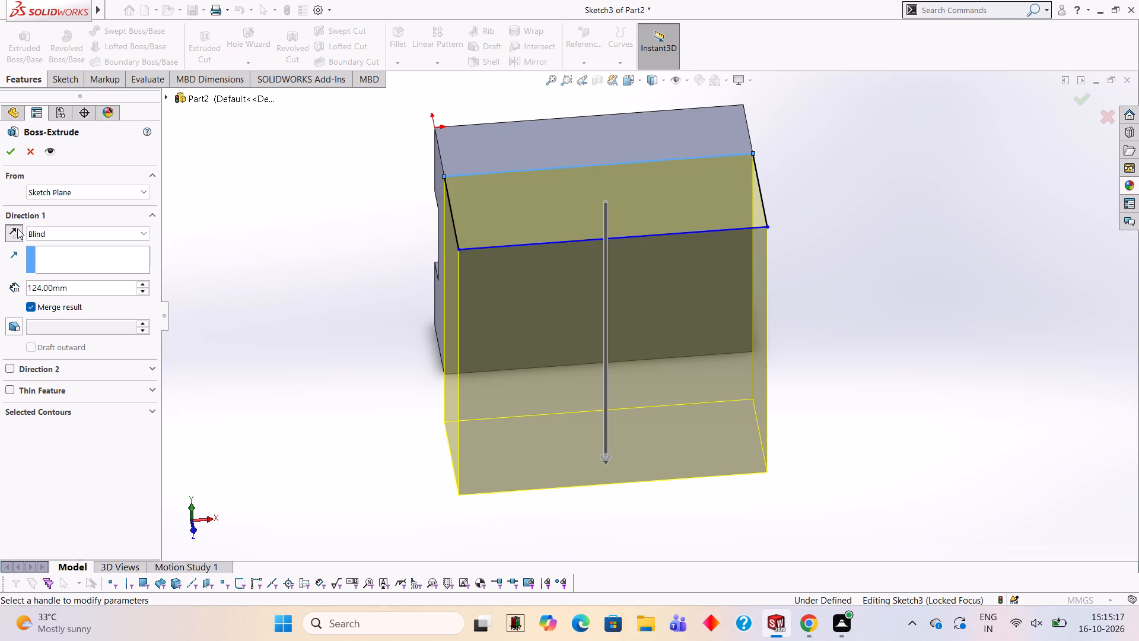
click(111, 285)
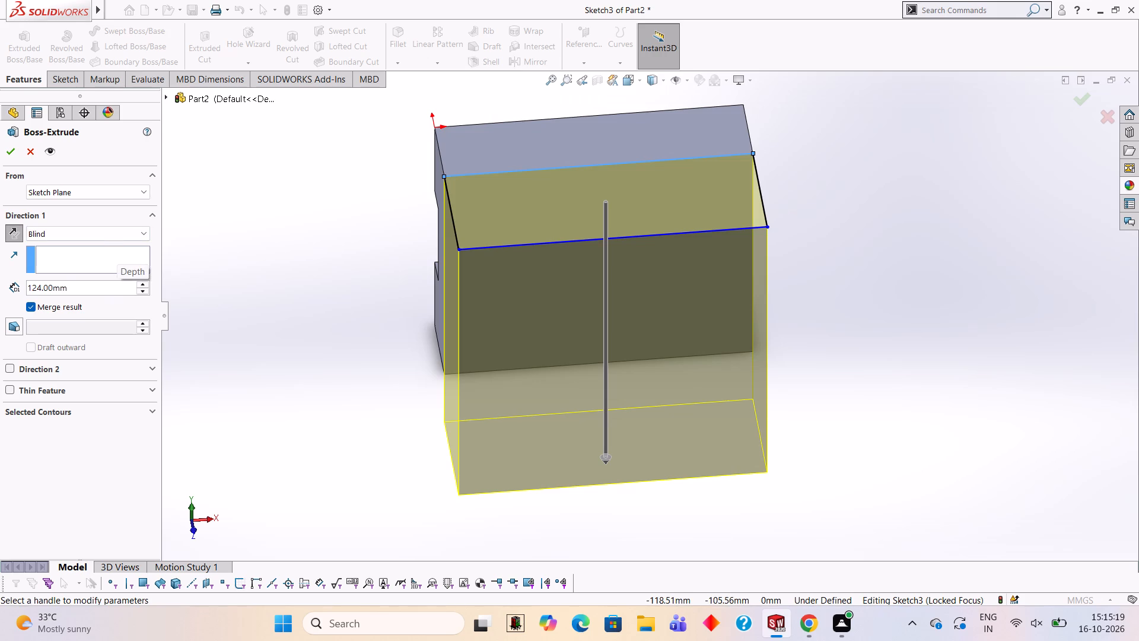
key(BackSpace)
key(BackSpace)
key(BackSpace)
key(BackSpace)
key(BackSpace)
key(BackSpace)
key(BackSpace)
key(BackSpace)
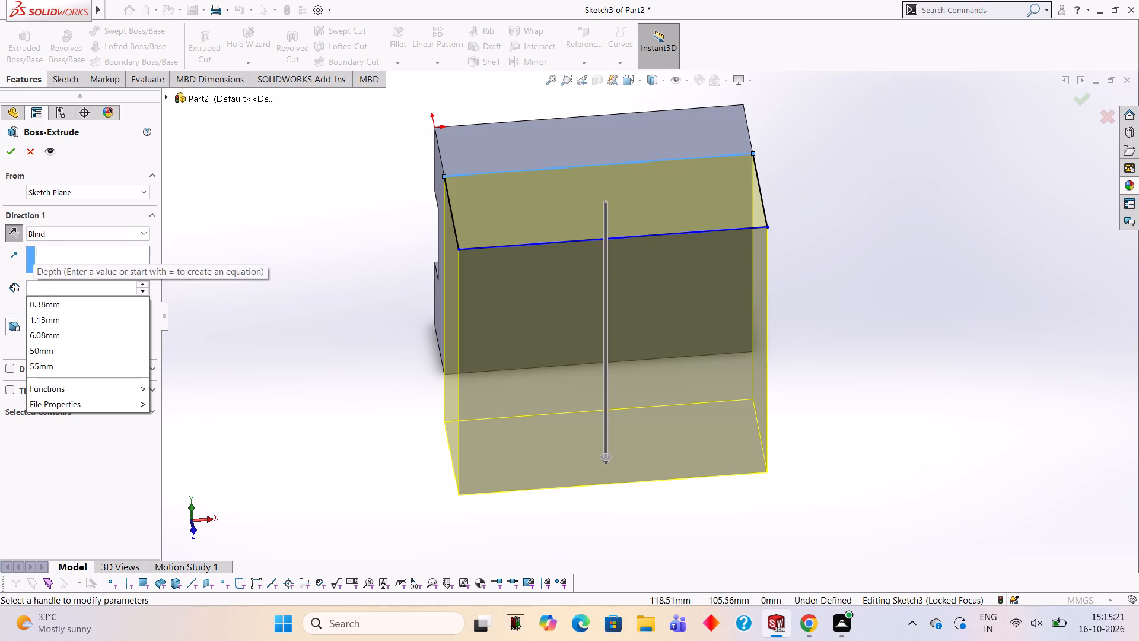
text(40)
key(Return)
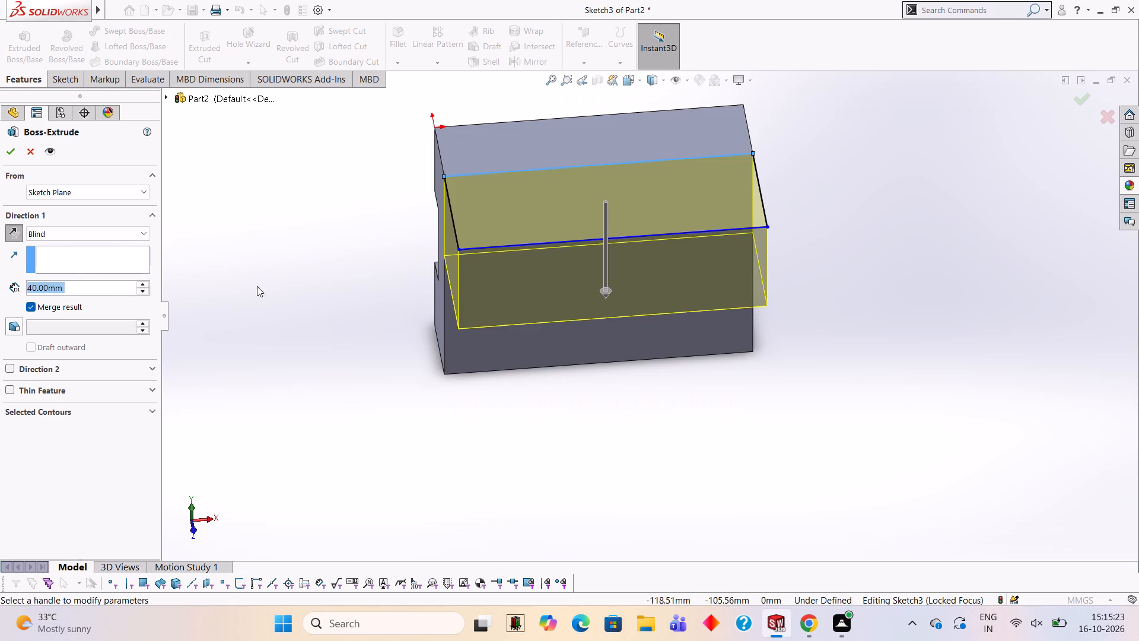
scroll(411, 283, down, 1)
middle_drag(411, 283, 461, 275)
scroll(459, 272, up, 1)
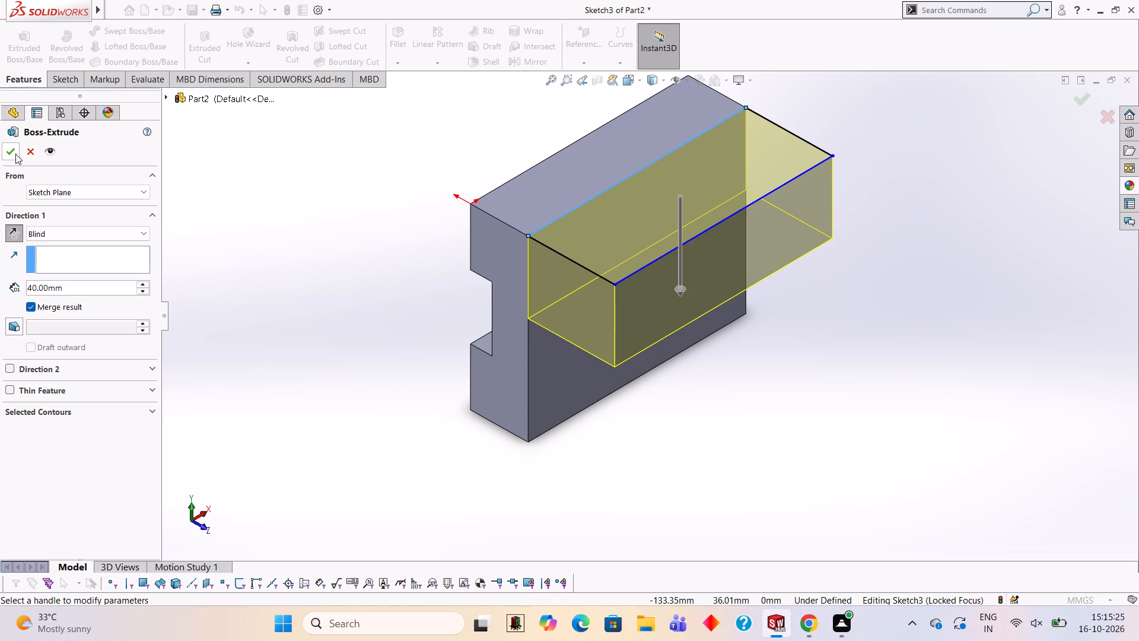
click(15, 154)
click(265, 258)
Examine the part's side profile, comparing the position of the projecting boss with the slot.
middle_drag(371, 316, 402, 239)
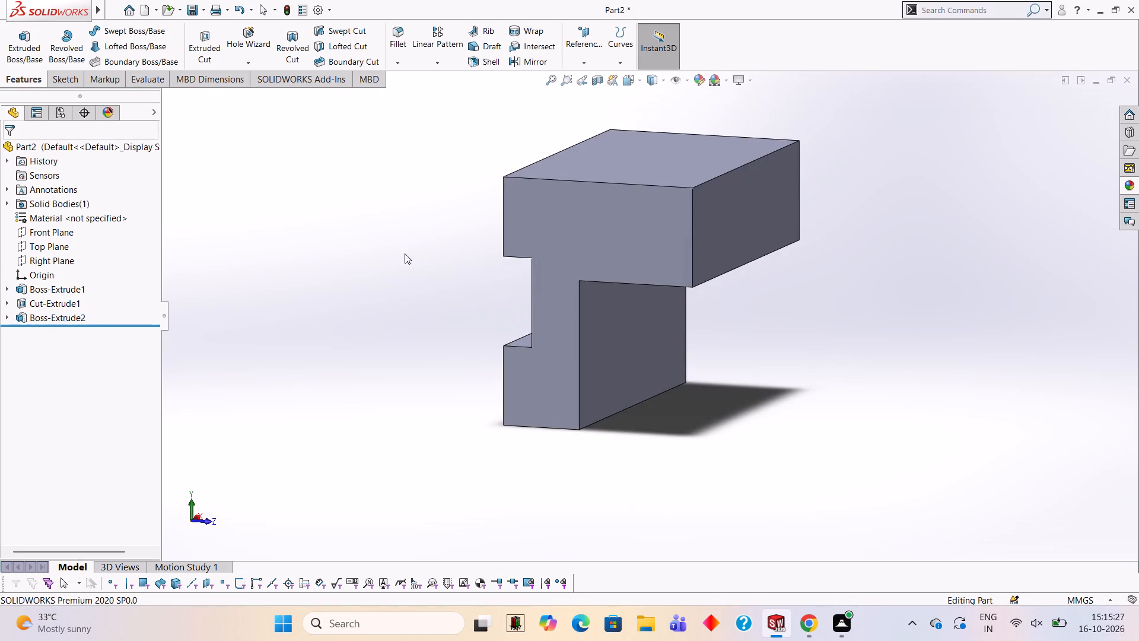
scroll(603, 293, down, 1)
middle_drag(606, 296, 636, 272)
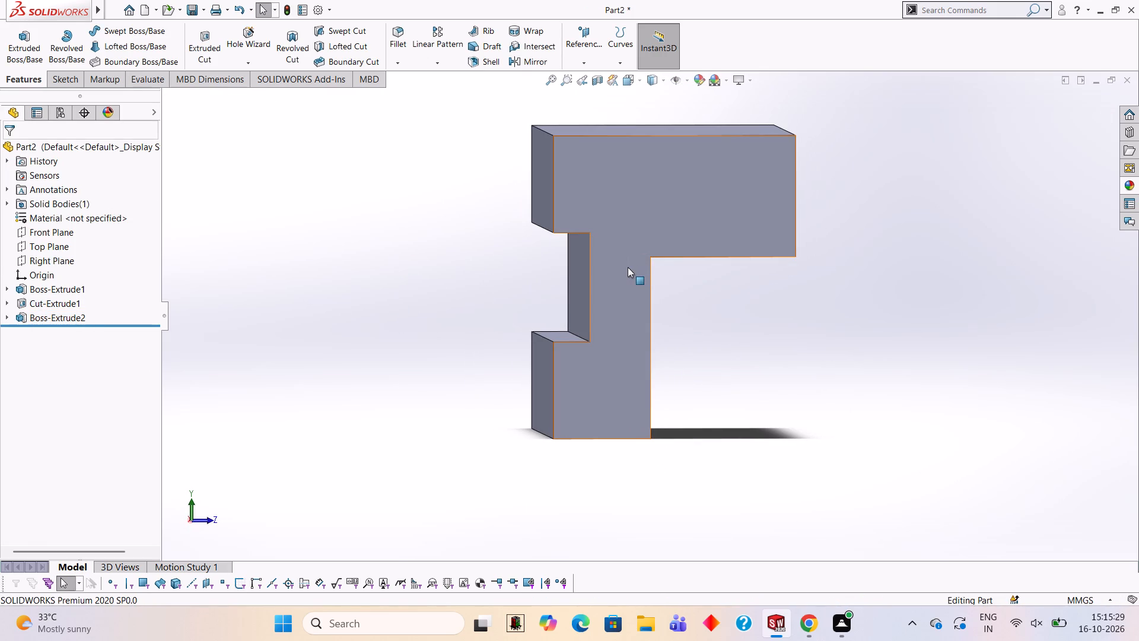
scroll(661, 318, up, 1)
middle_drag(655, 318, 649, 312)
middle_click(660, 315)
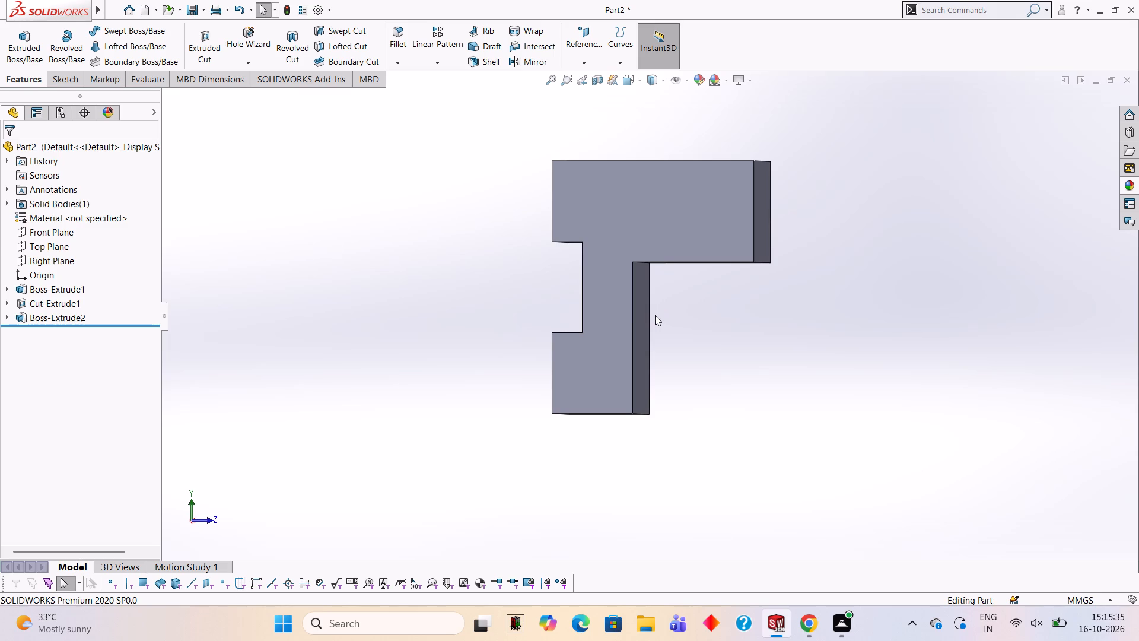
middle_click(675, 345)
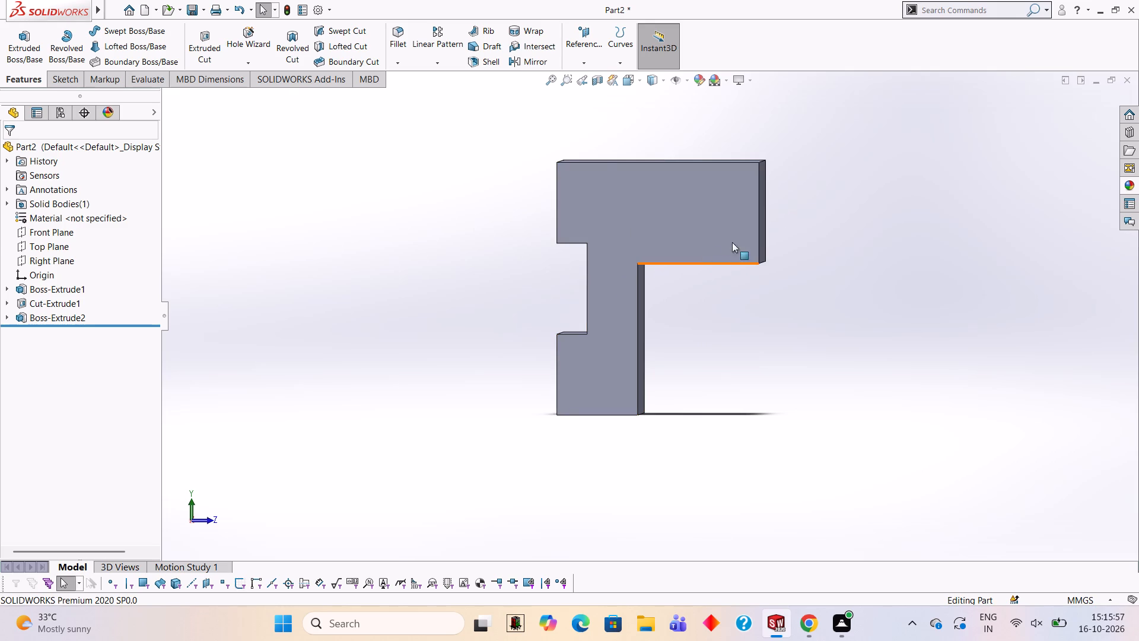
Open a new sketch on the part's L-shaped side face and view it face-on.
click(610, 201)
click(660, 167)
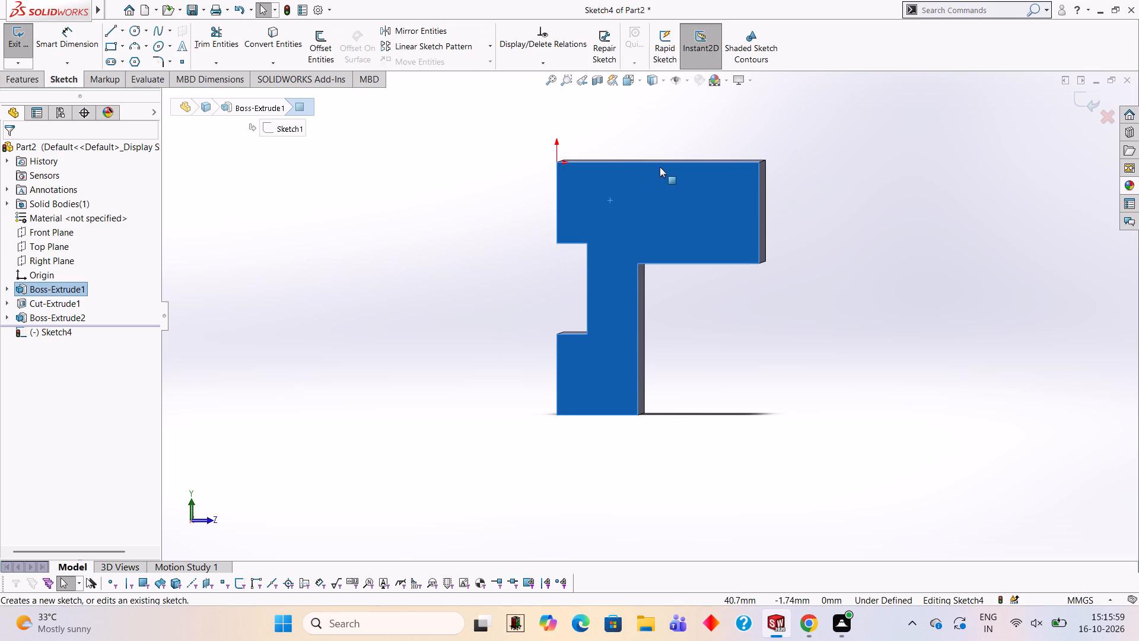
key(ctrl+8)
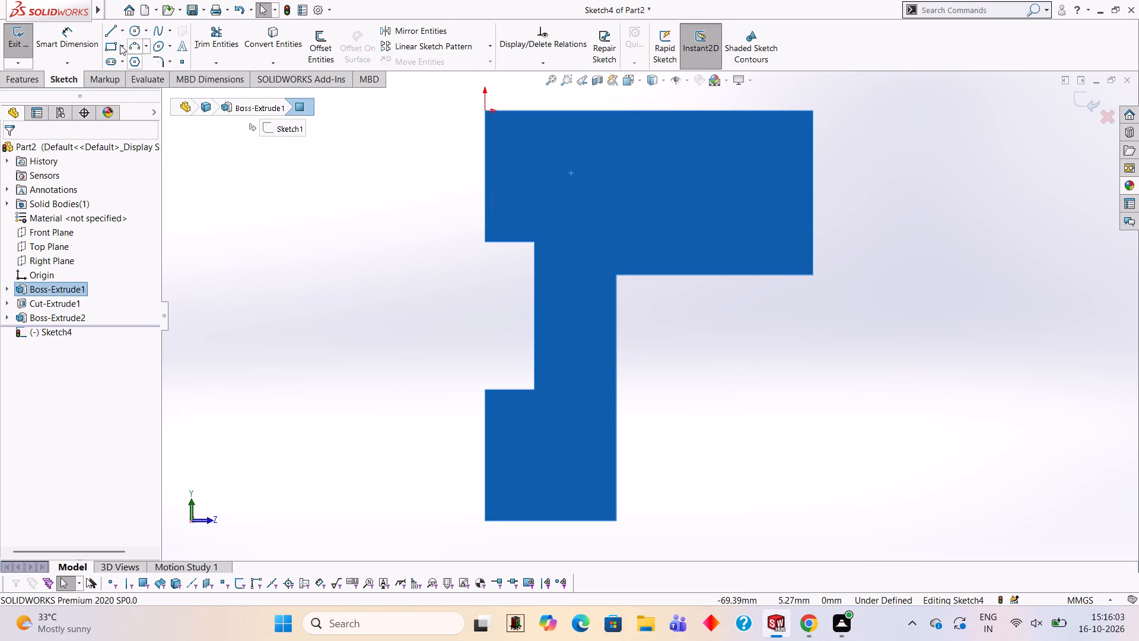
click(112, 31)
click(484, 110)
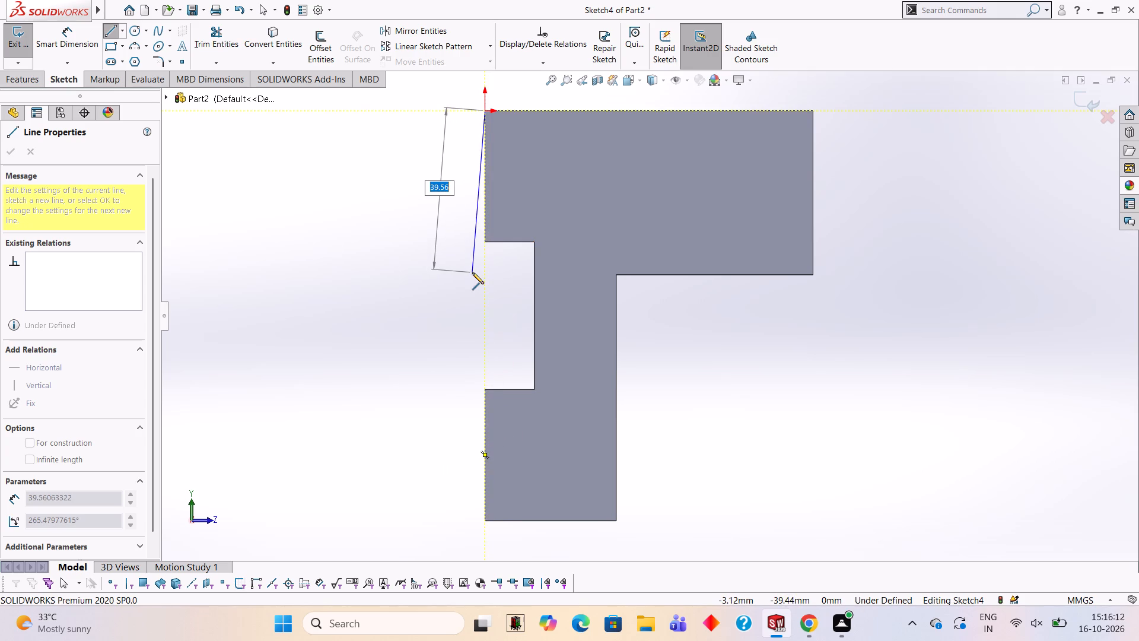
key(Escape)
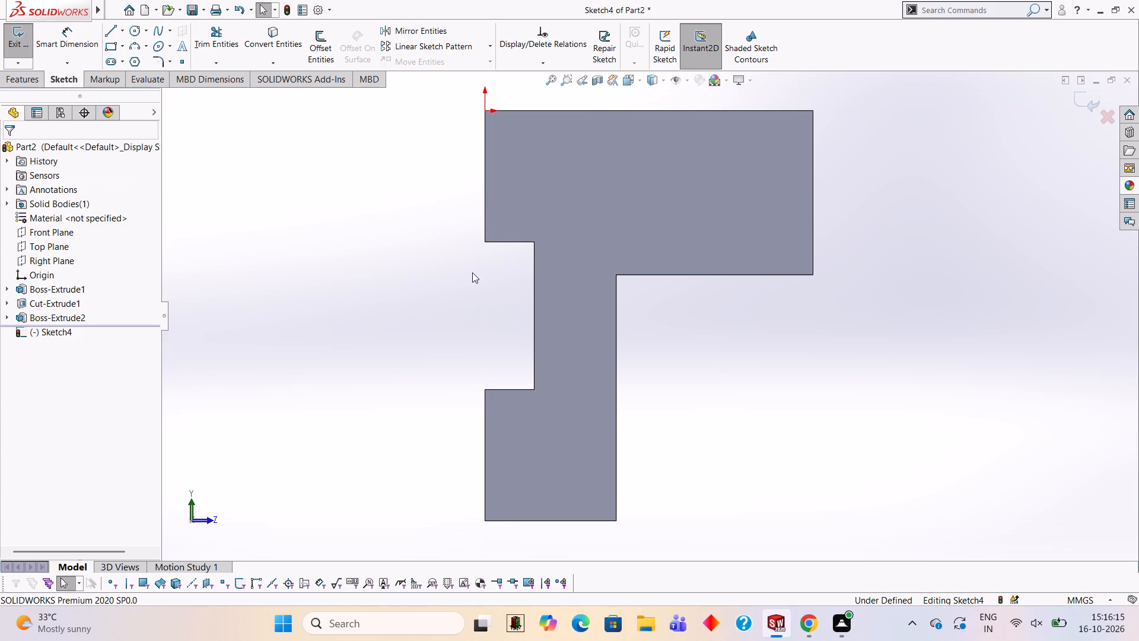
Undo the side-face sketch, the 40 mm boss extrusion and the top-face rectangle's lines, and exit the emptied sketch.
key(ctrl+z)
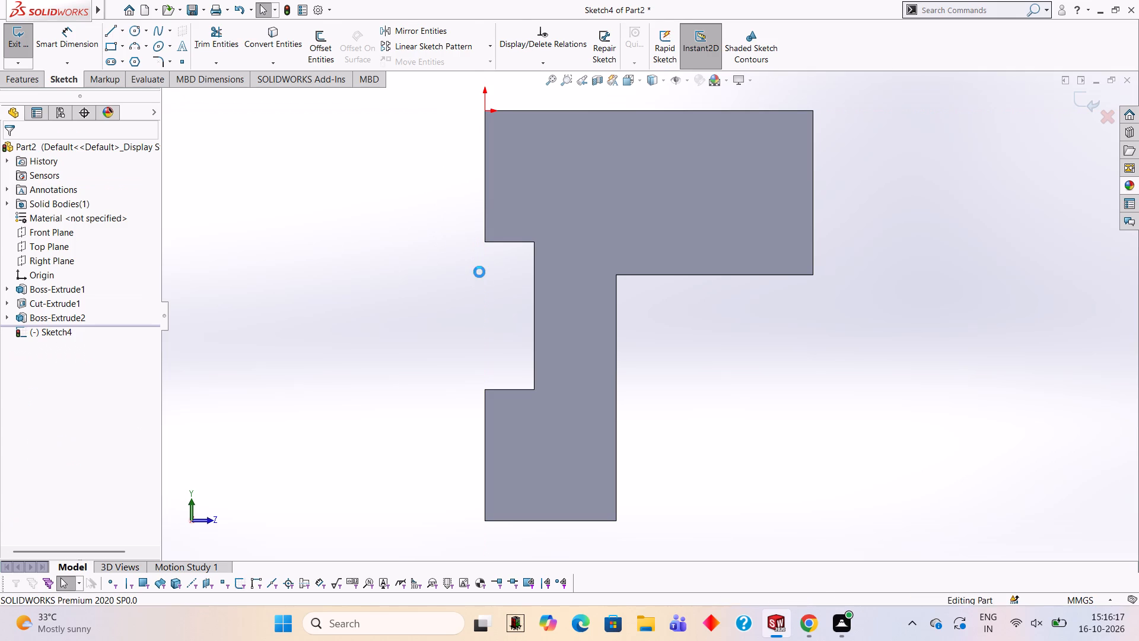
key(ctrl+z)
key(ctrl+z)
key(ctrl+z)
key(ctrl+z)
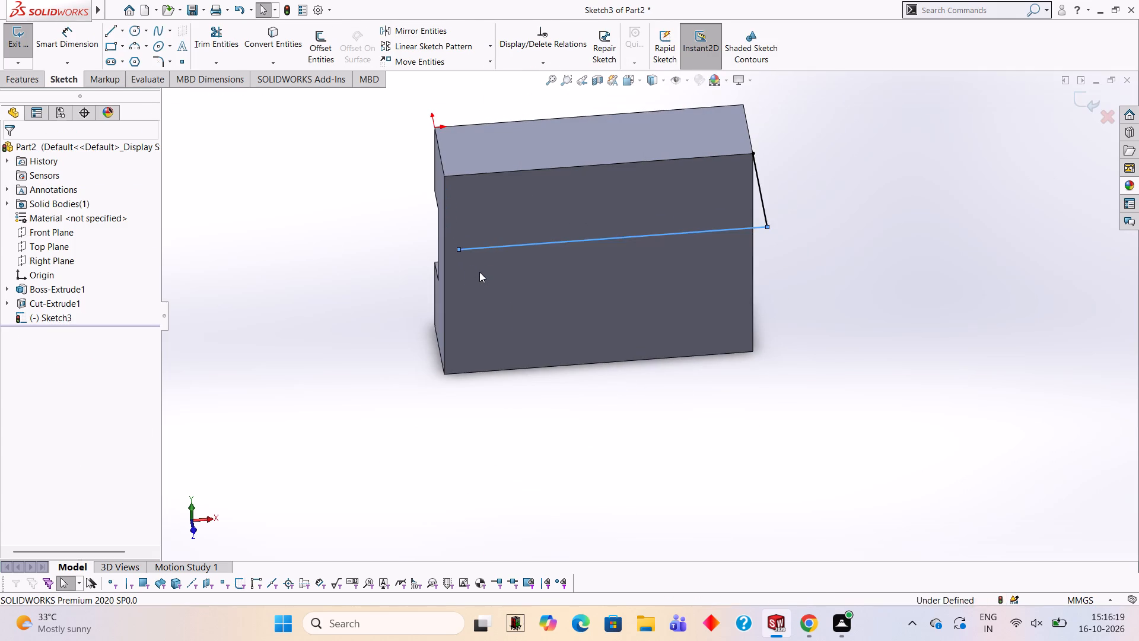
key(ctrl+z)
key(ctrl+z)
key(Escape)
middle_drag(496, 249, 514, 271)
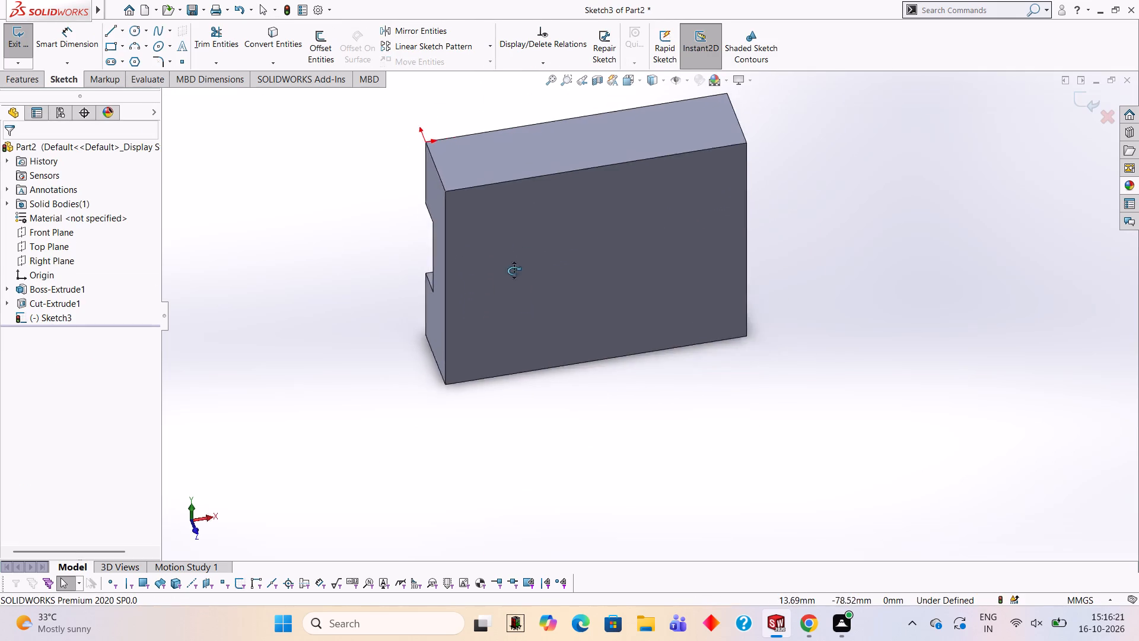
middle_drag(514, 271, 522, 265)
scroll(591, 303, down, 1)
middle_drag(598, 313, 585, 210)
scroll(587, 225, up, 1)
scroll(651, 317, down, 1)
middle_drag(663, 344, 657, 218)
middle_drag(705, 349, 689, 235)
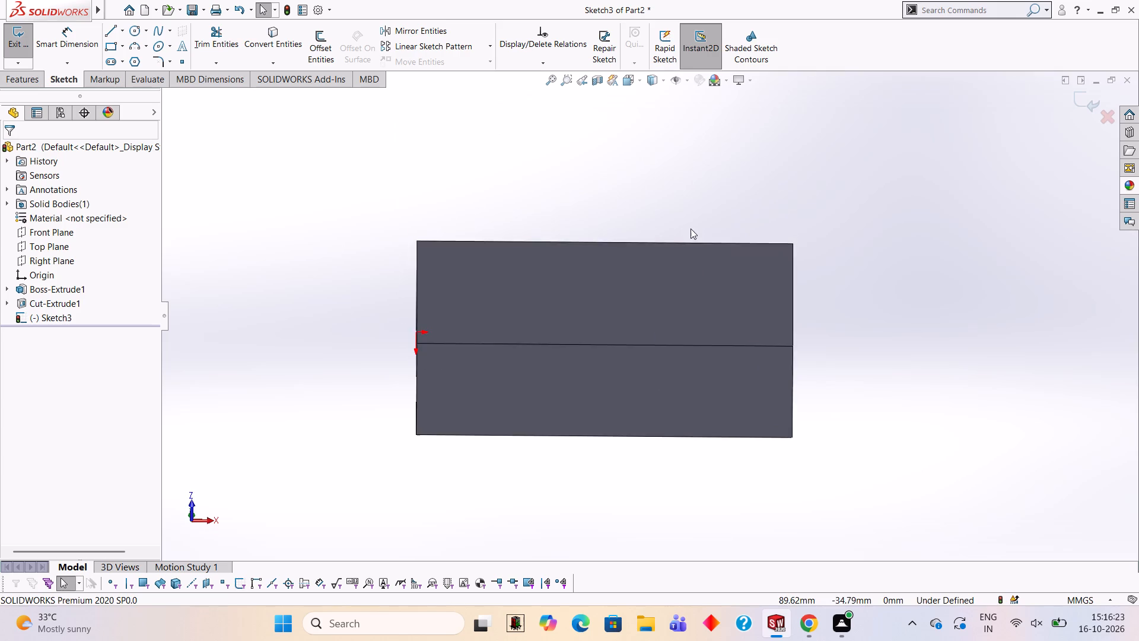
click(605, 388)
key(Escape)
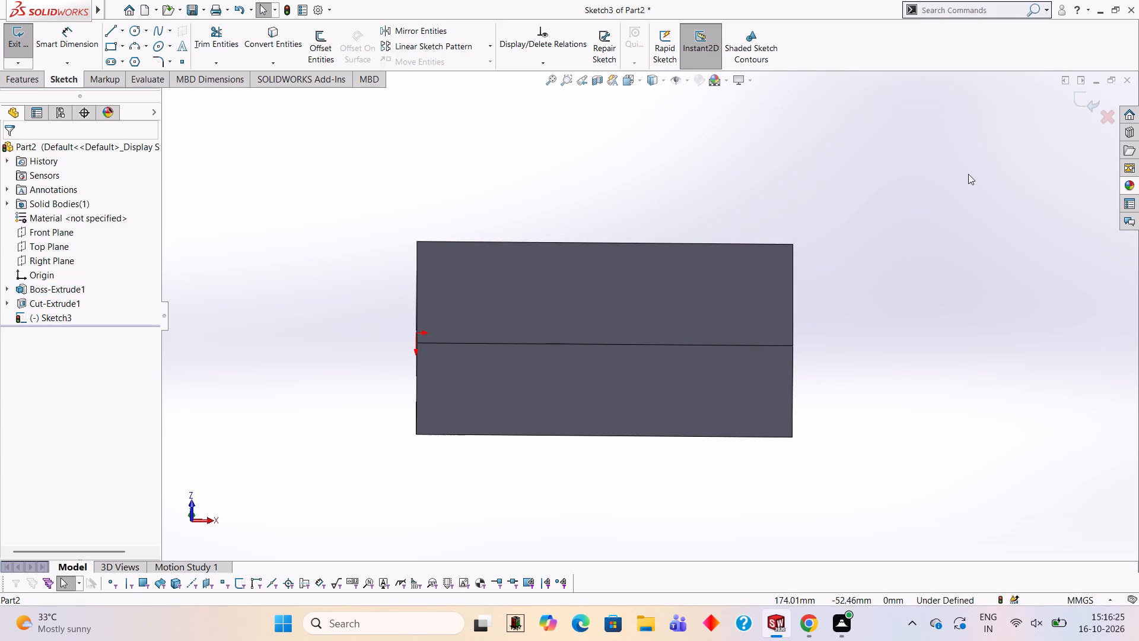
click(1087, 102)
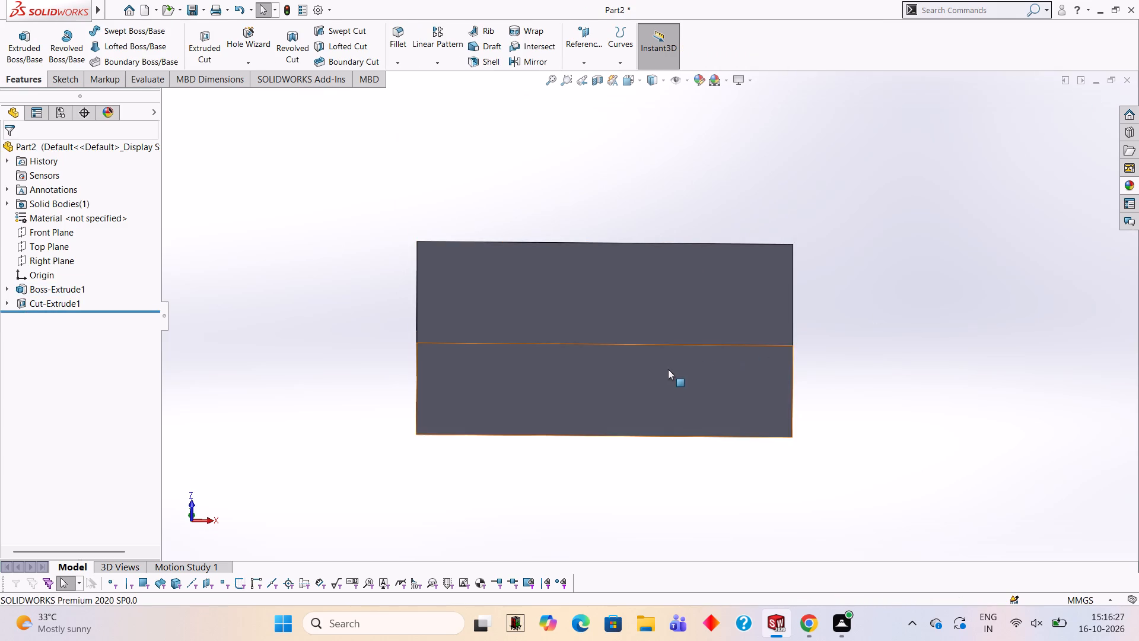
Open a new sketch on the block's bottom face and view it face-on.
click(668, 369)
click(718, 337)
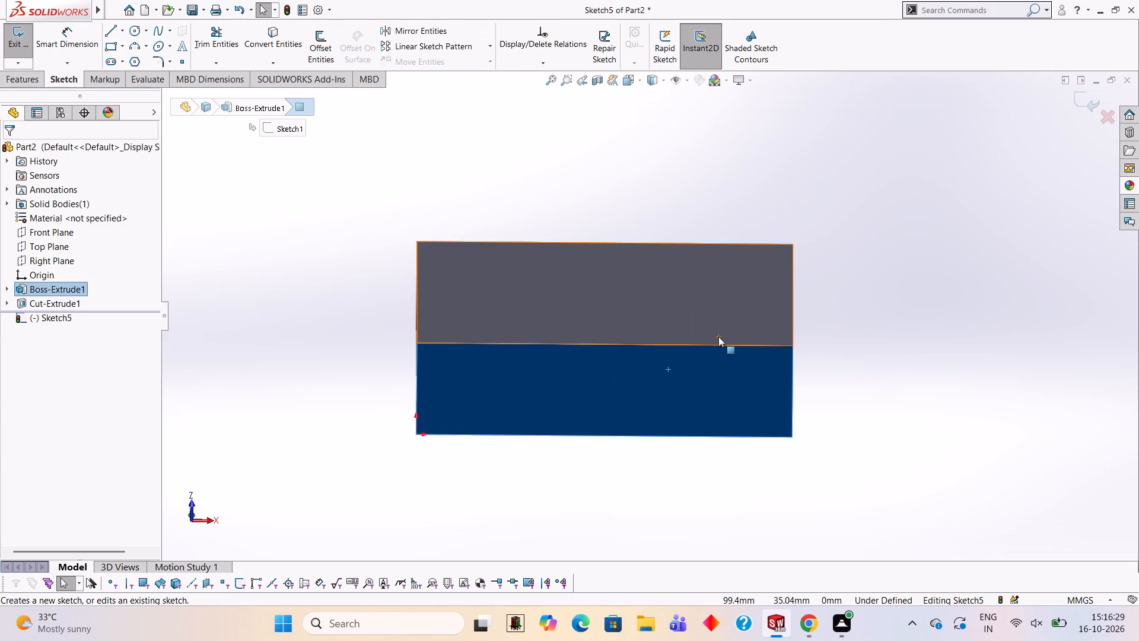
key(ctrl+8)
scroll(704, 270, up, 2)
scroll(704, 270, down, 1)
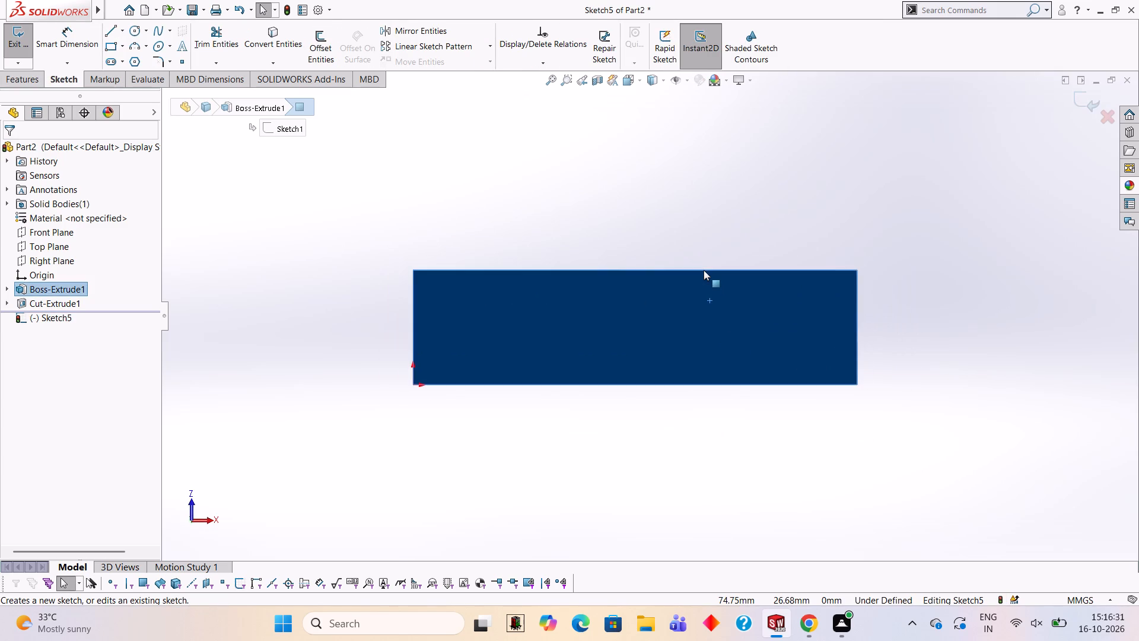
scroll(692, 245, up, 3)
scroll(682, 239, down, 1)
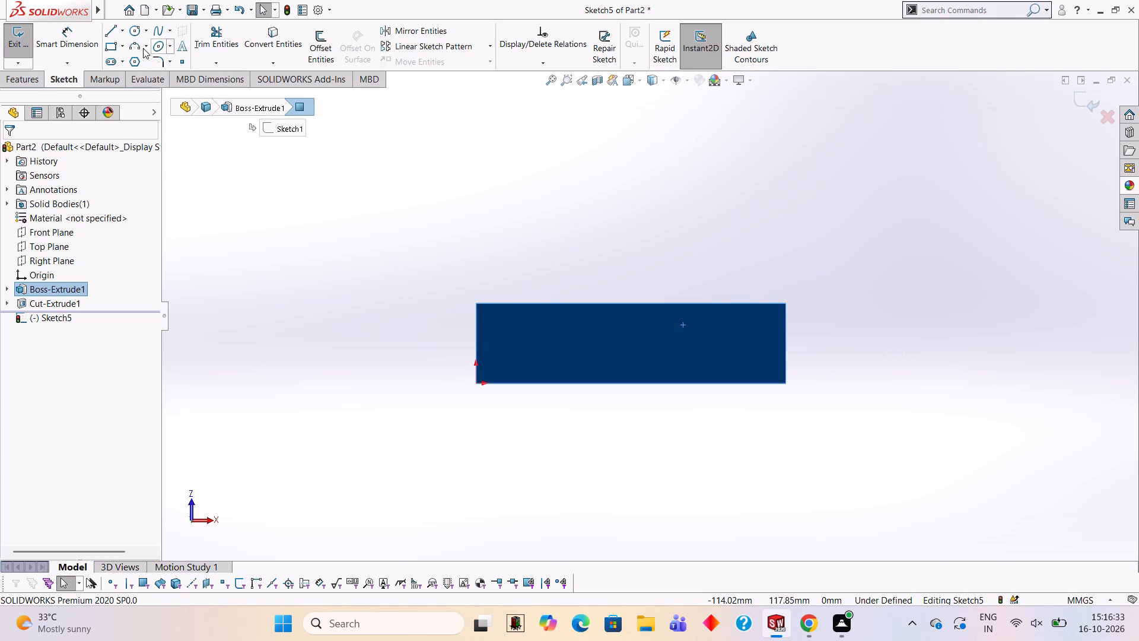
Draw a closed rectangle of lines extending 48 mm outward from the bottom face's front edge, spanning its full 124 mm width.
click(109, 29)
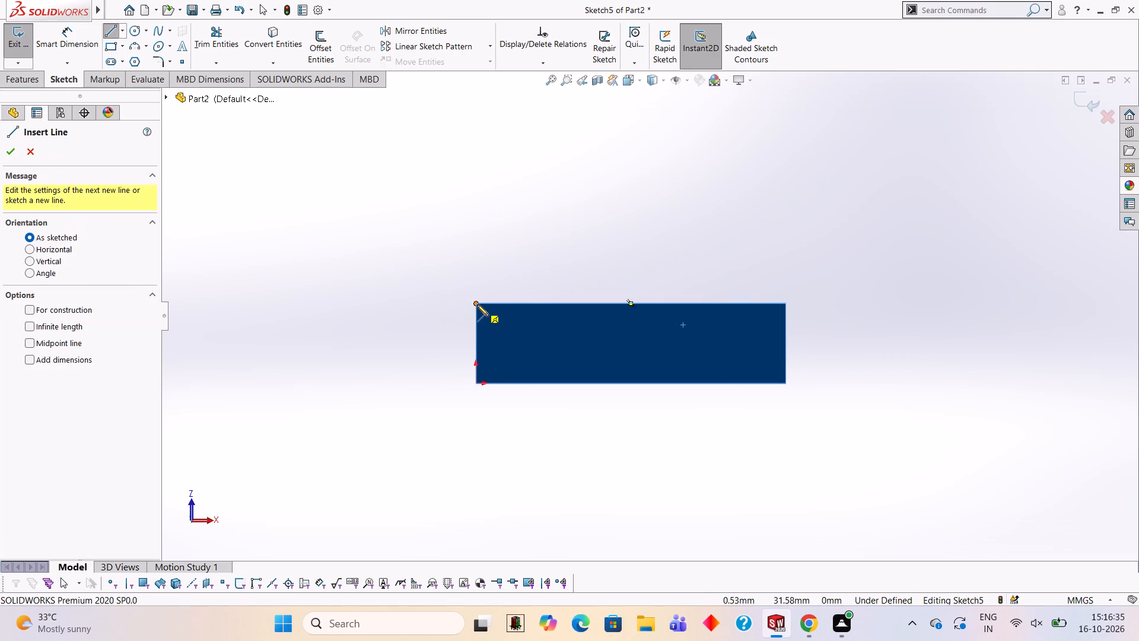
click(475, 304)
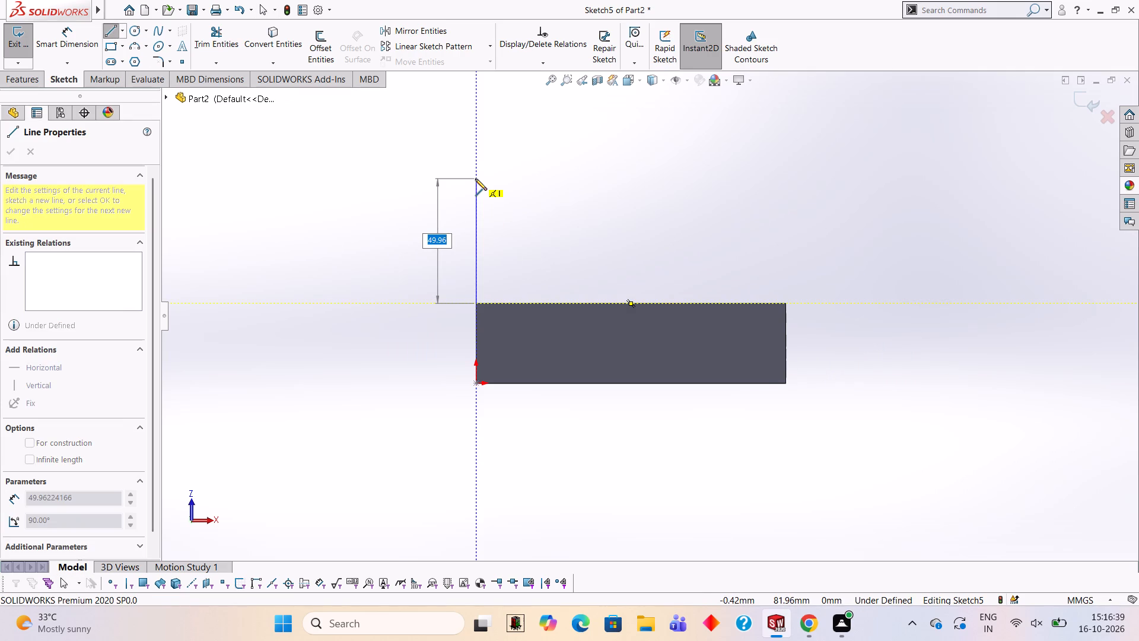
text(48)
key(Return)
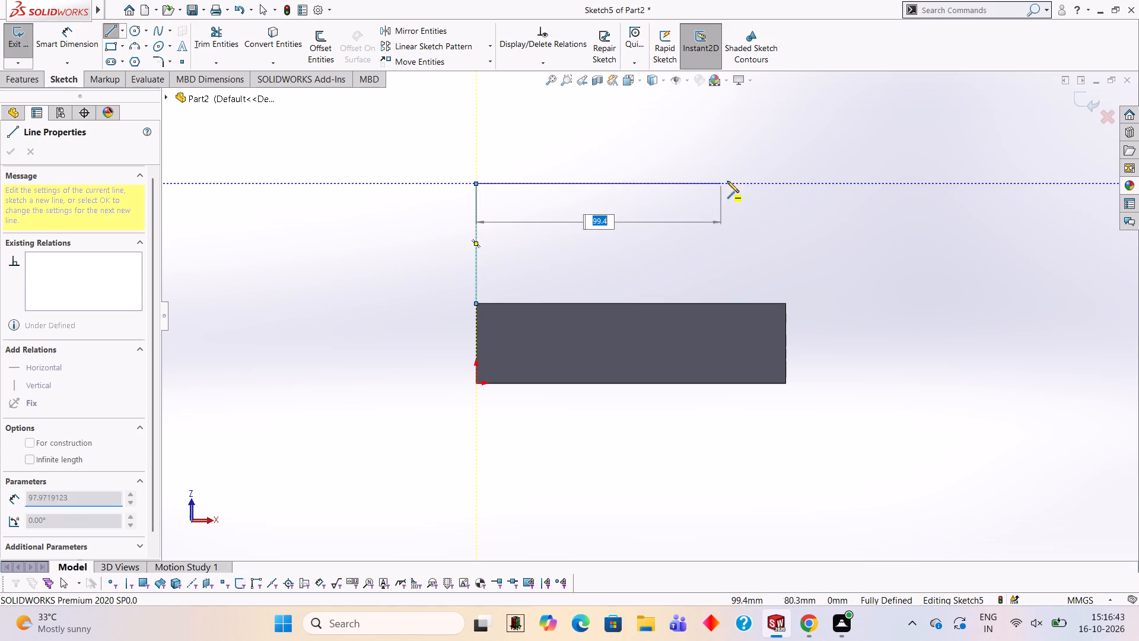
text(124)
key(Return)
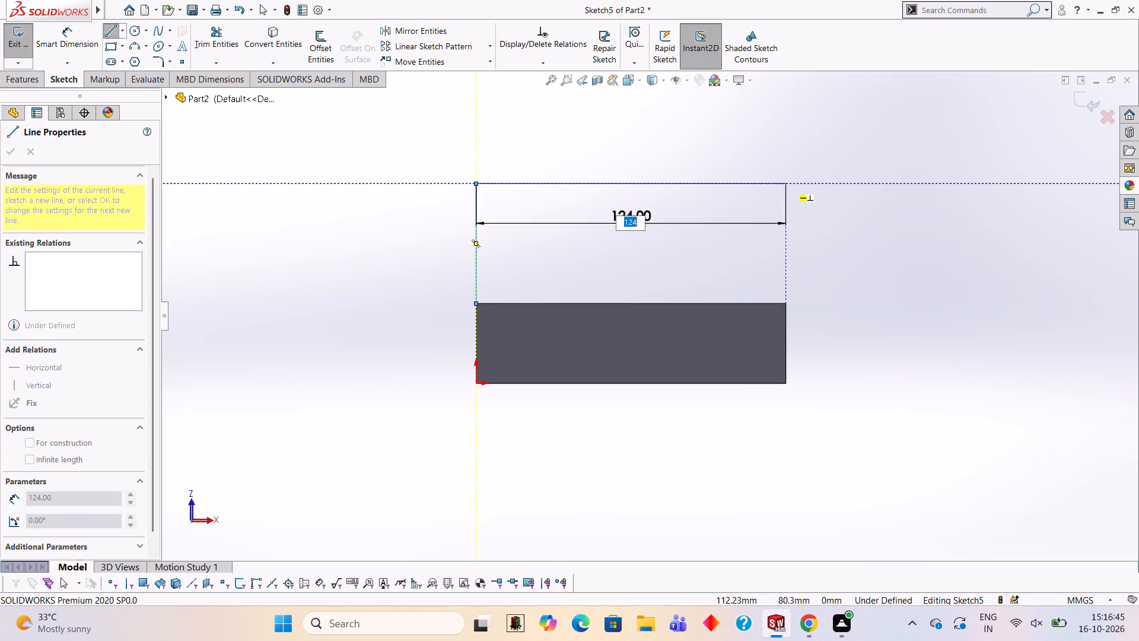
click(786, 304)
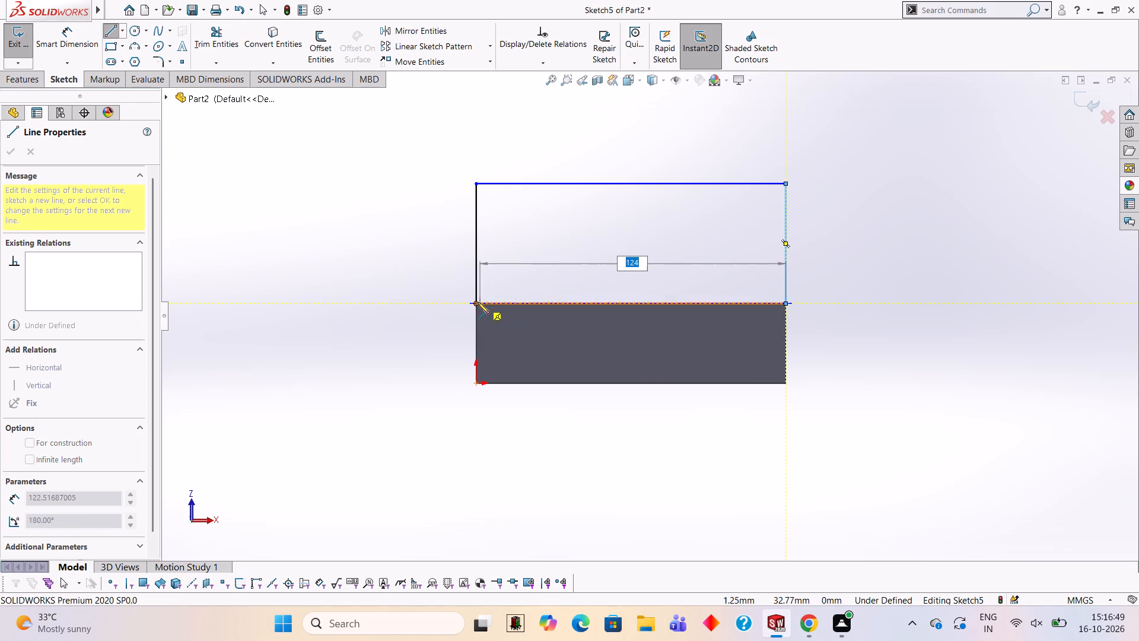
click(474, 302)
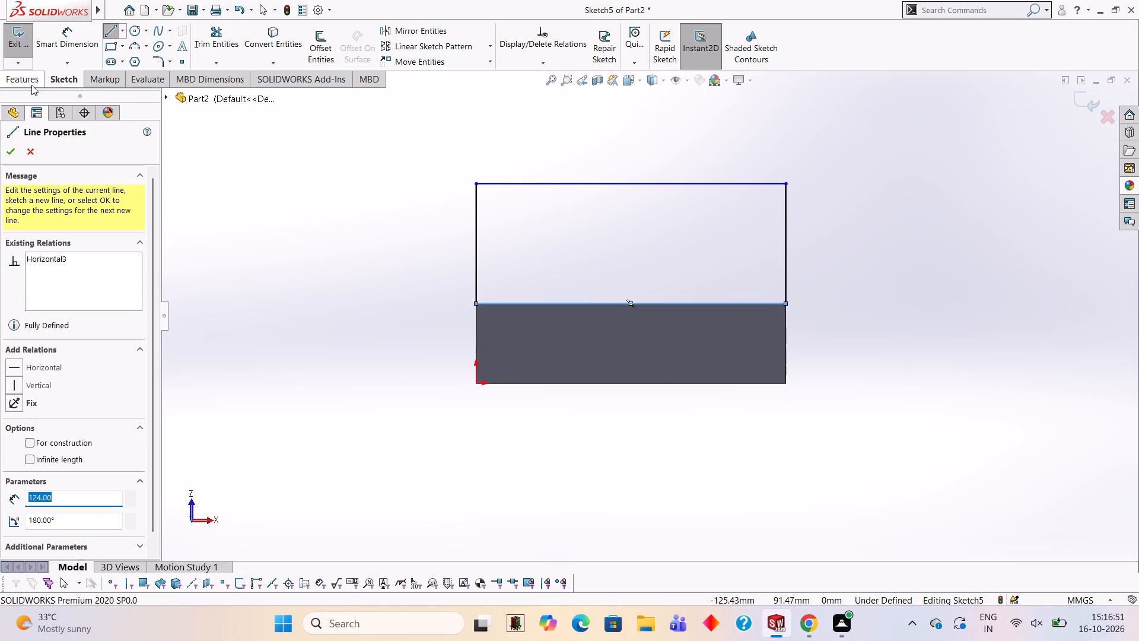
Extrude the rectangle as a blind boss 40 mm upward along the block's front face, merged with the block.
click(30, 85)
click(30, 58)
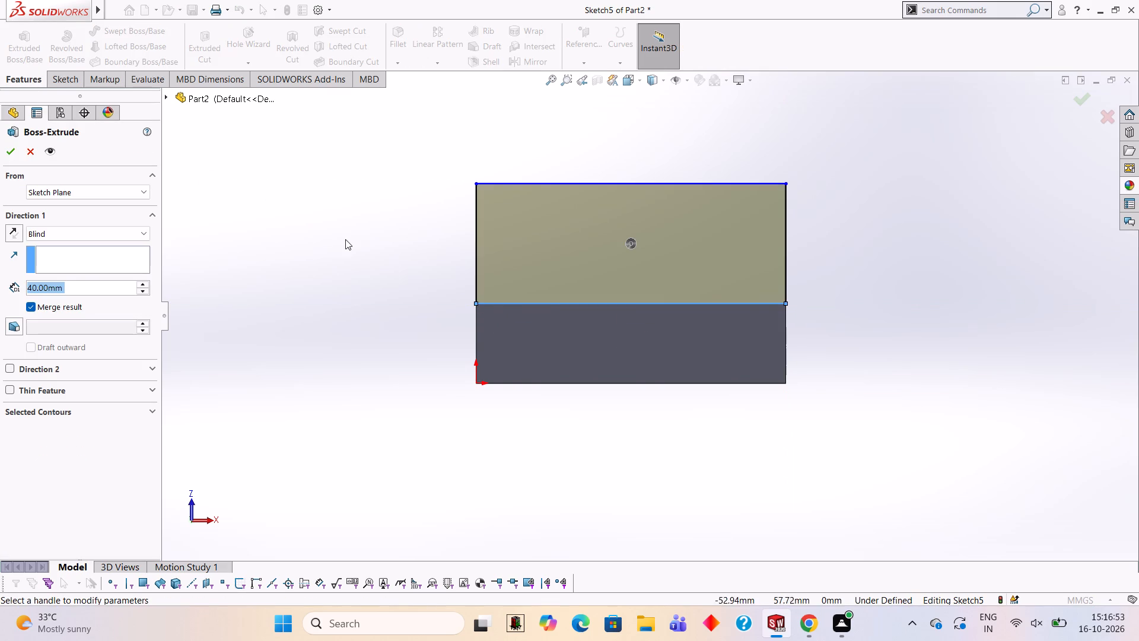
middle_drag(346, 239, 380, 359)
click(11, 232)
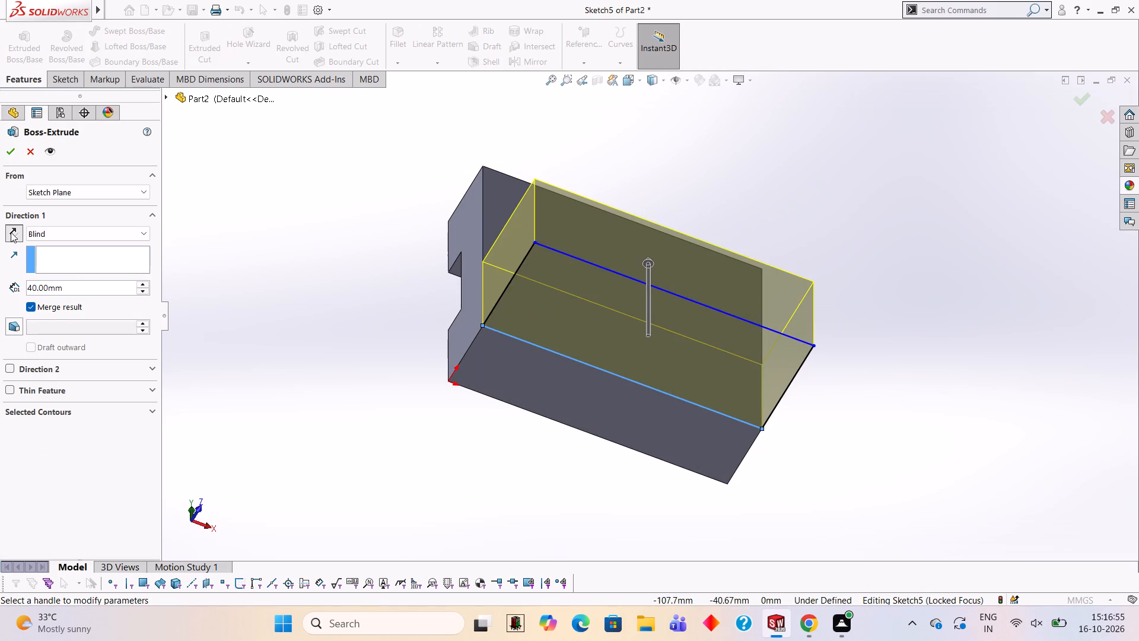
click(9, 157)
click(259, 229)
Examine the part from several angles, including the lower boss and the slot side.
middle_drag(263, 236, 326, 357)
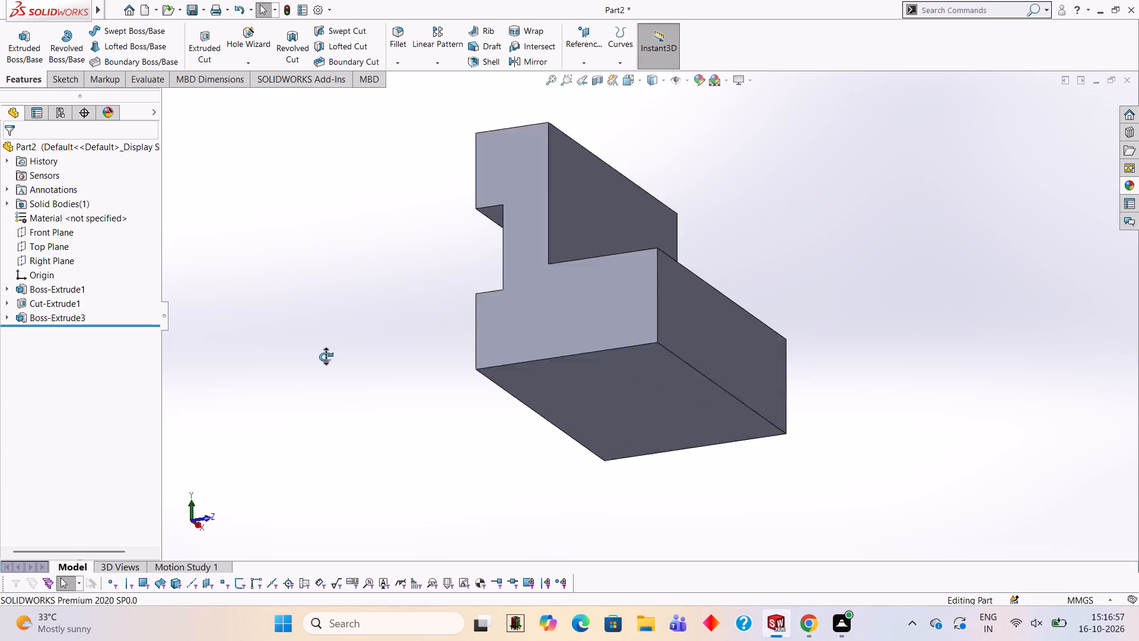
middle_drag(326, 357, 346, 393)
scroll(427, 266, down, 1)
middle_drag(423, 265, 464, 409)
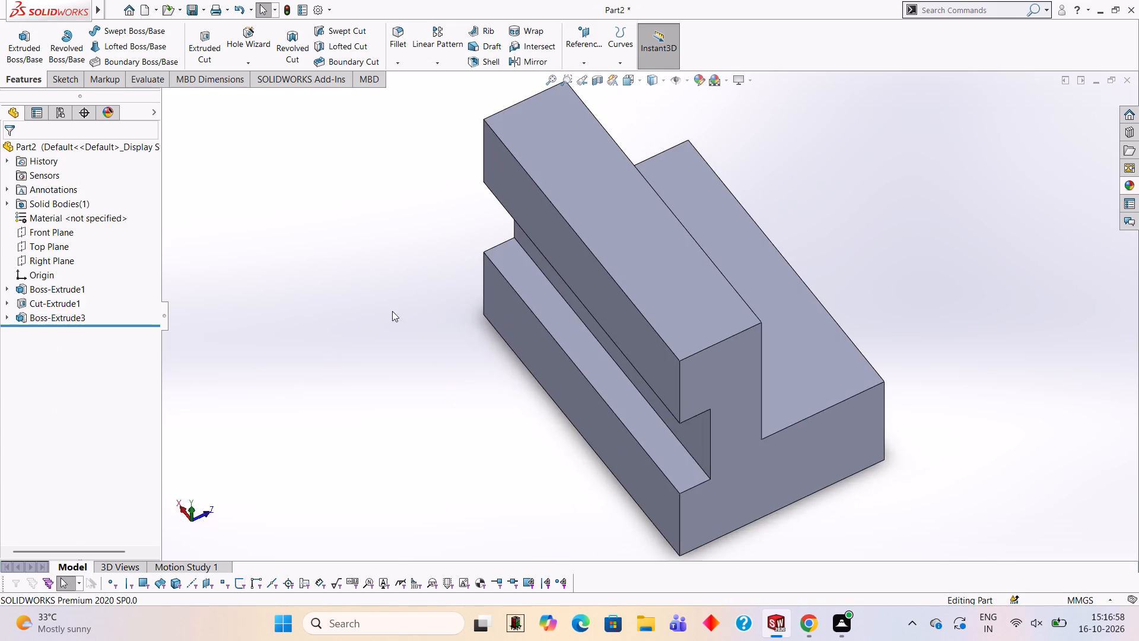
middle_drag(409, 271, 571, 329)
middle_drag(688, 403, 636, 332)
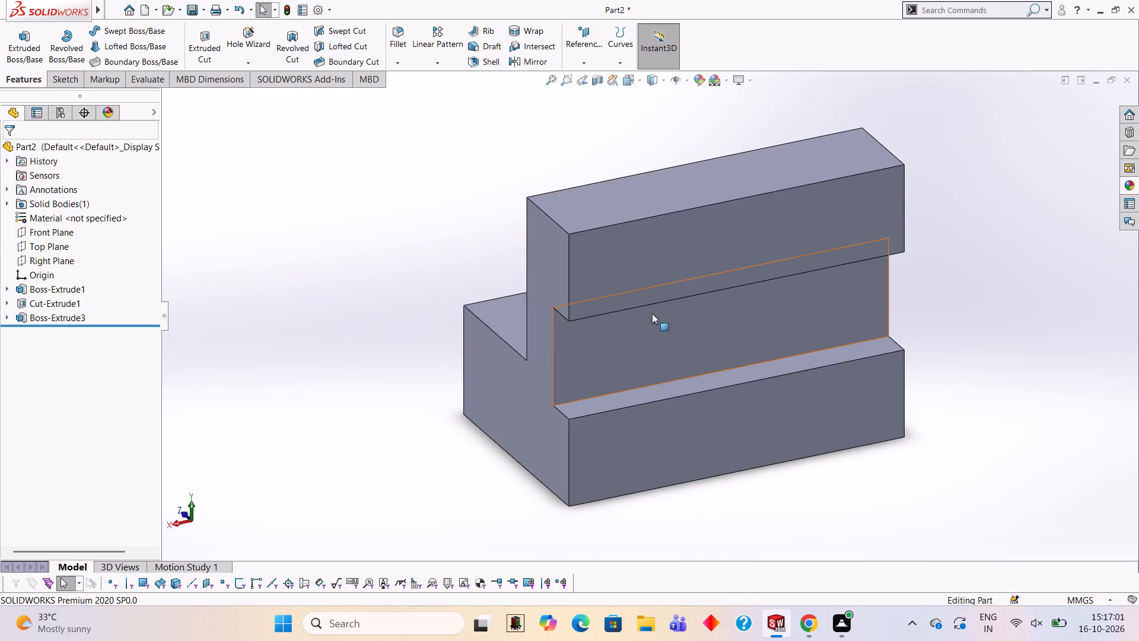
Open a new sketch on the part's L-shaped end face at the +X end and view it face-on.
middle_drag(657, 281, 669, 415)
middle_drag(699, 284, 709, 312)
scroll(709, 312, down, 1)
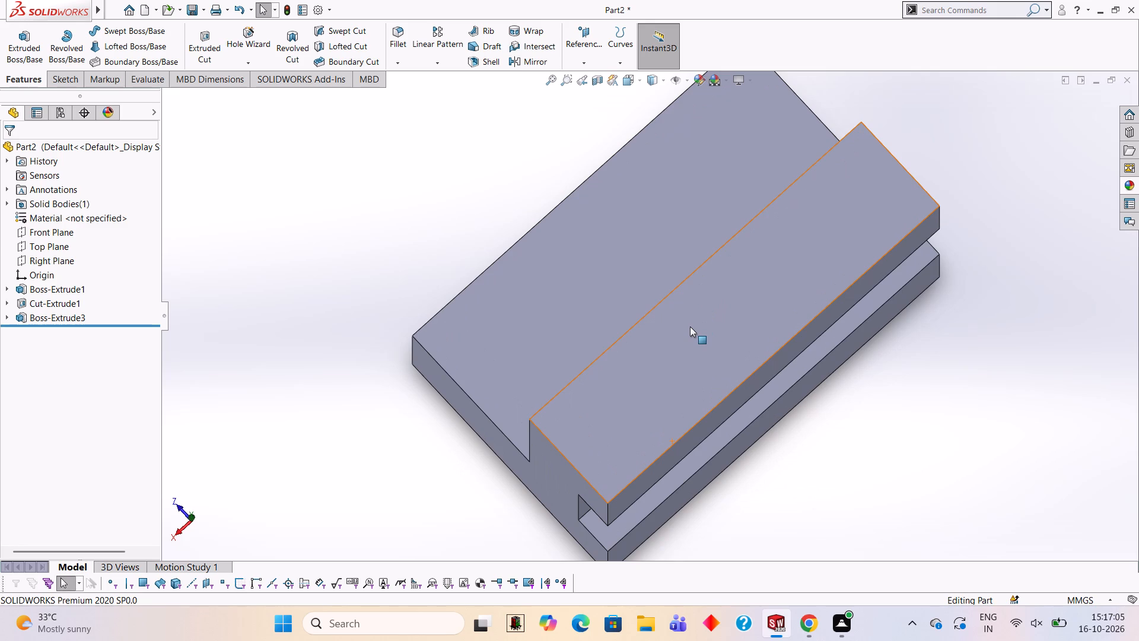
middle_drag(715, 338, 739, 297)
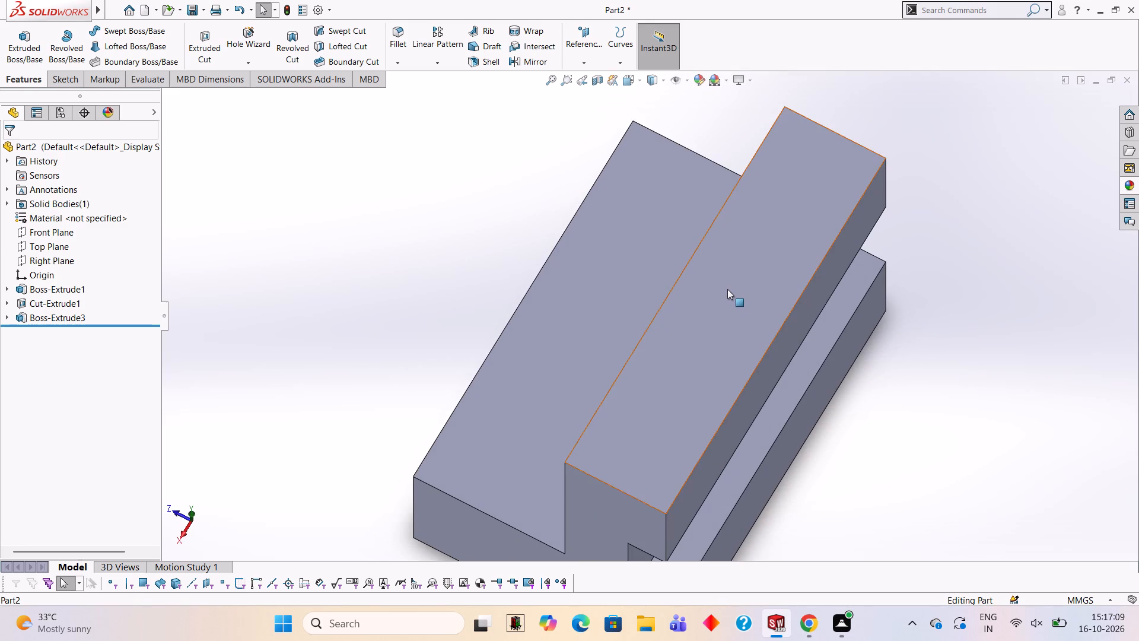
middle_drag(641, 335, 658, 267)
scroll(660, 284, down, 4)
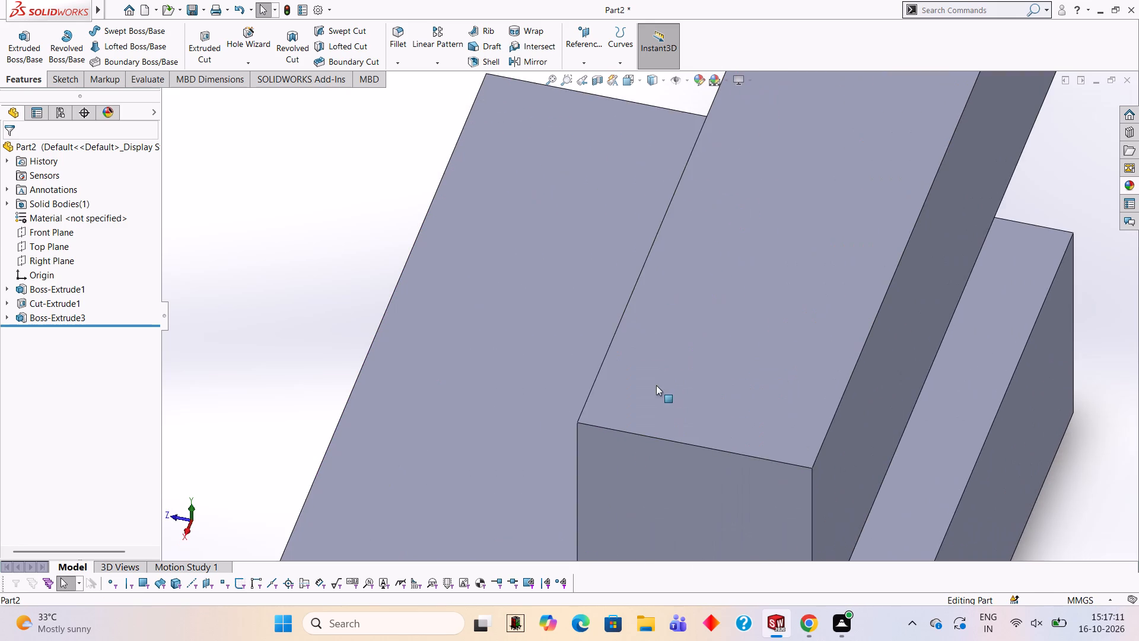
scroll(656, 383, up, 7)
click(626, 465)
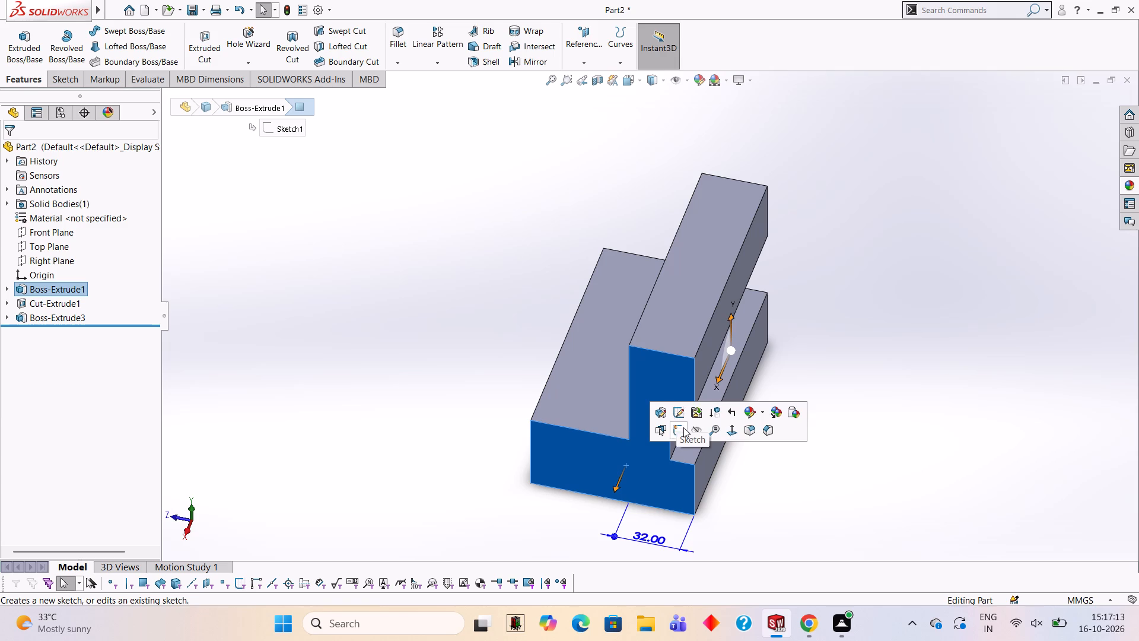
click(676, 427)
key(ctrl+8)
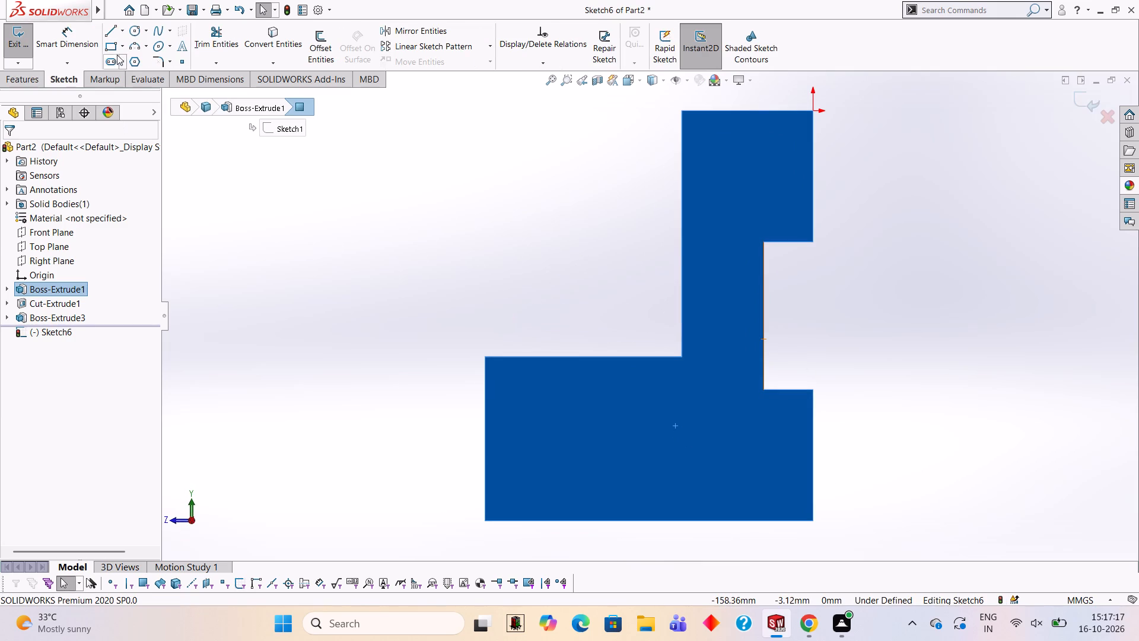
Draw a closed right triangle of lines joining the boss's outer top corner, the block's top front corner and the inner corner, with a 48 mm base.
click(110, 36)
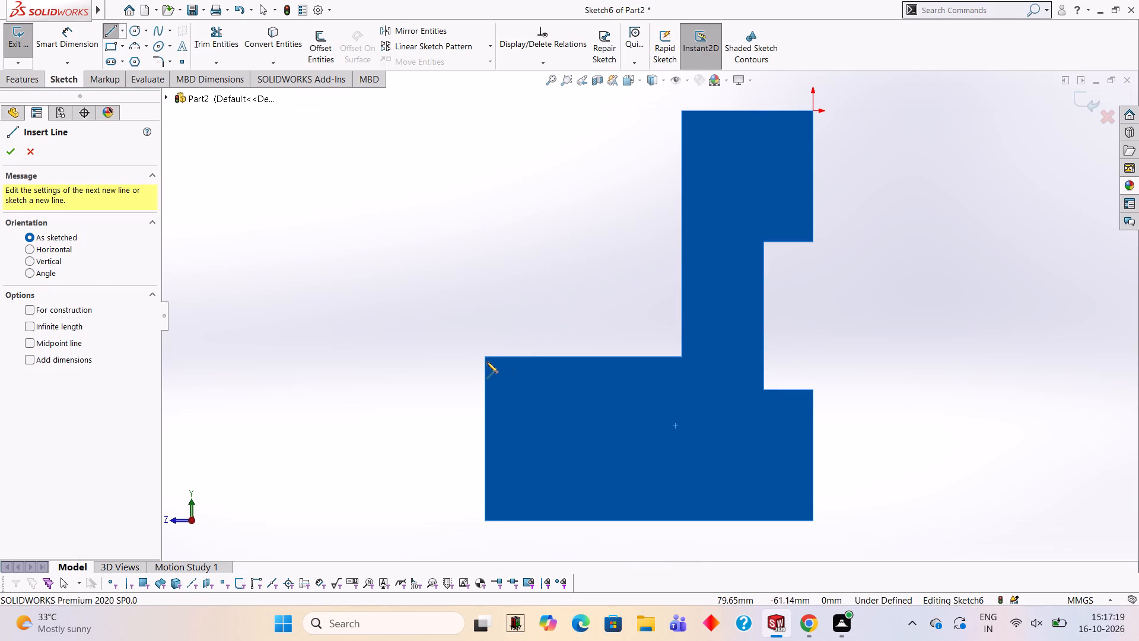
click(483, 357)
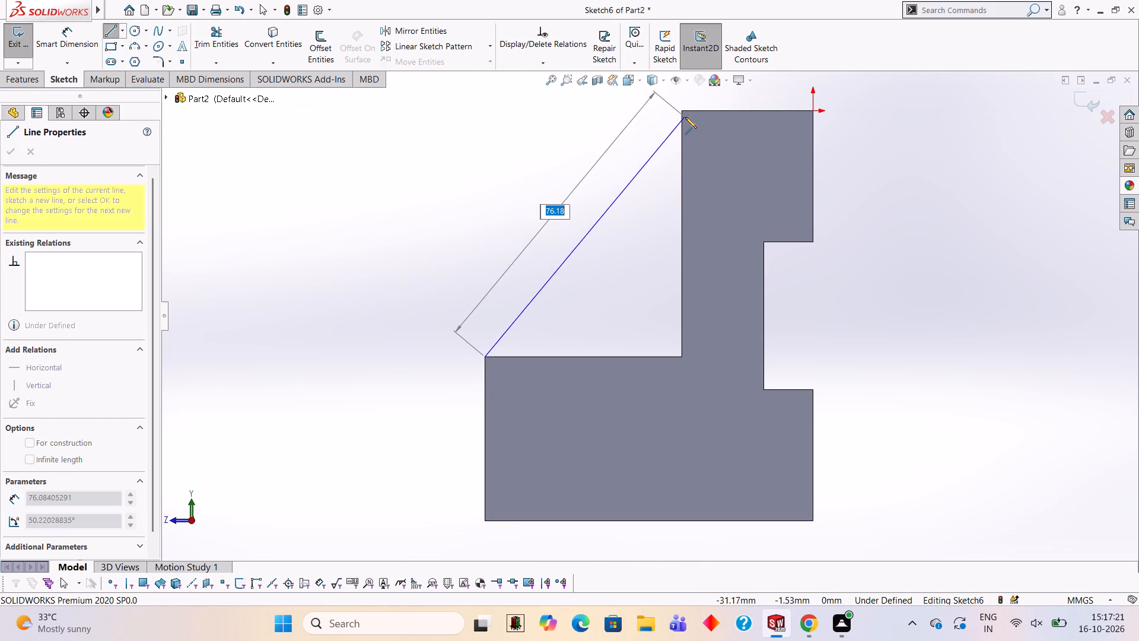
click(682, 110)
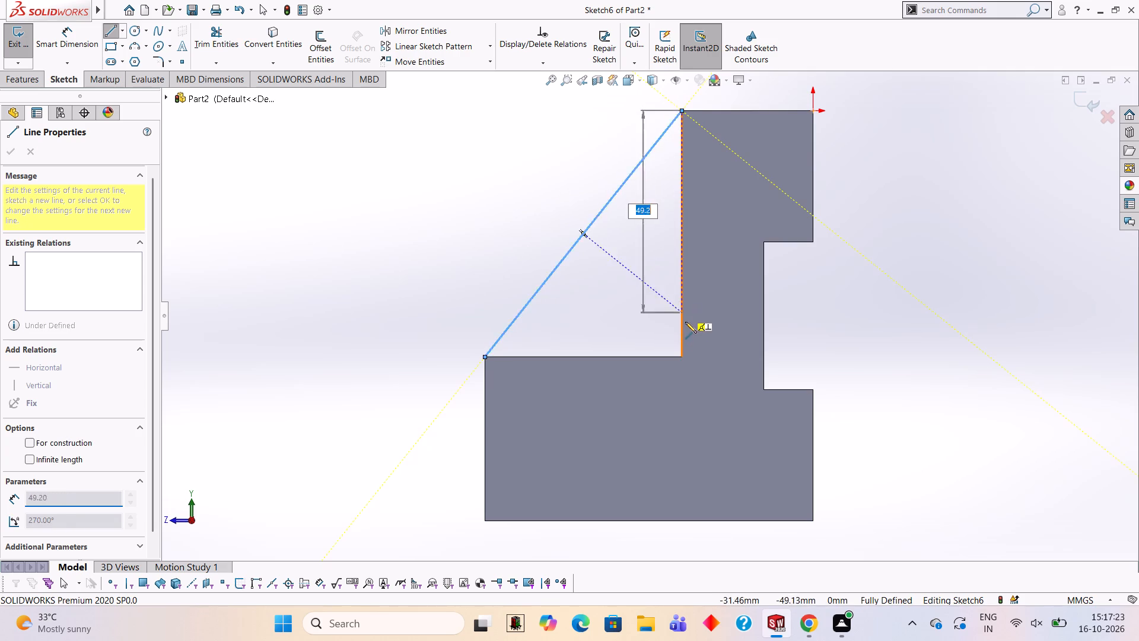
click(682, 357)
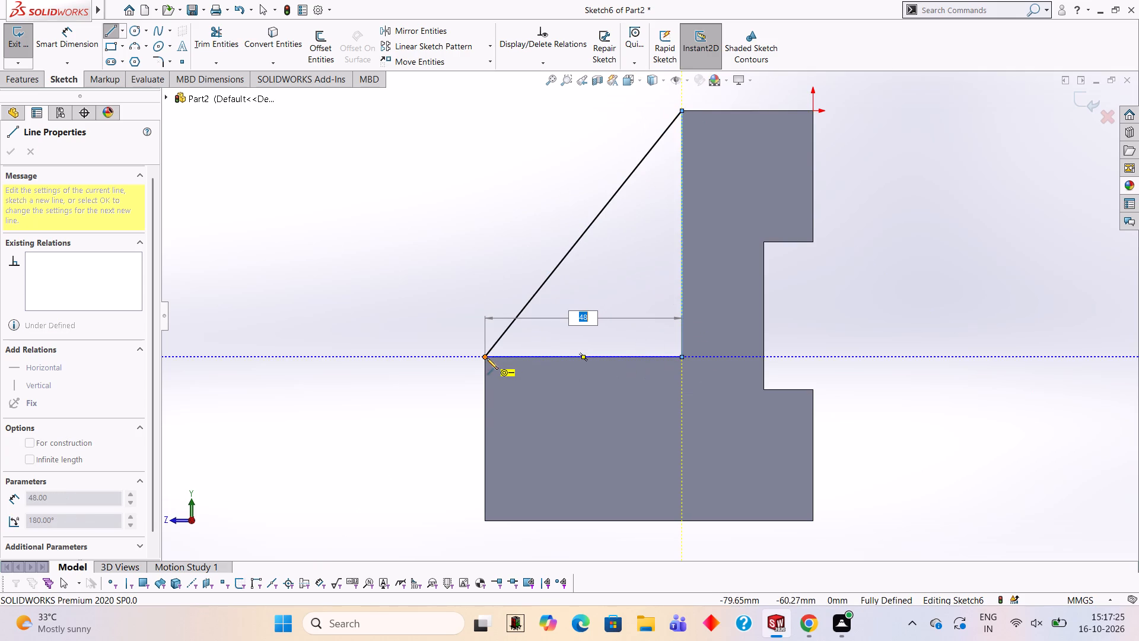
click(485, 358)
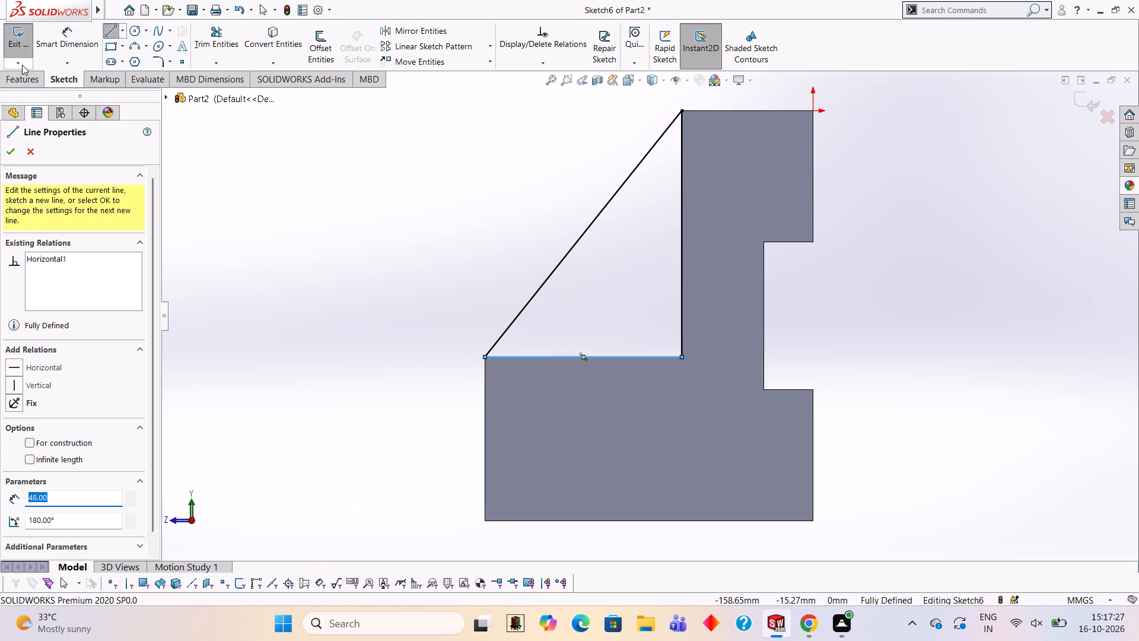
Extrude the triangle as a blind boss 18 mm inward, with the direction reversed onto the part and the result merged.
click(32, 80)
click(38, 47)
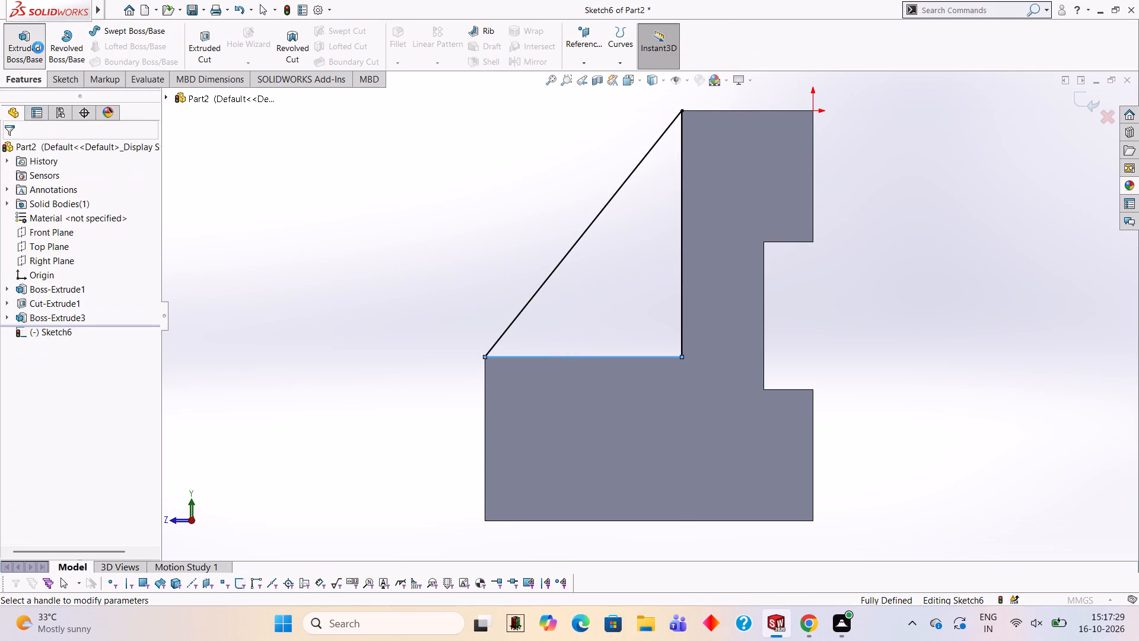
middle_drag(282, 212, 433, 207)
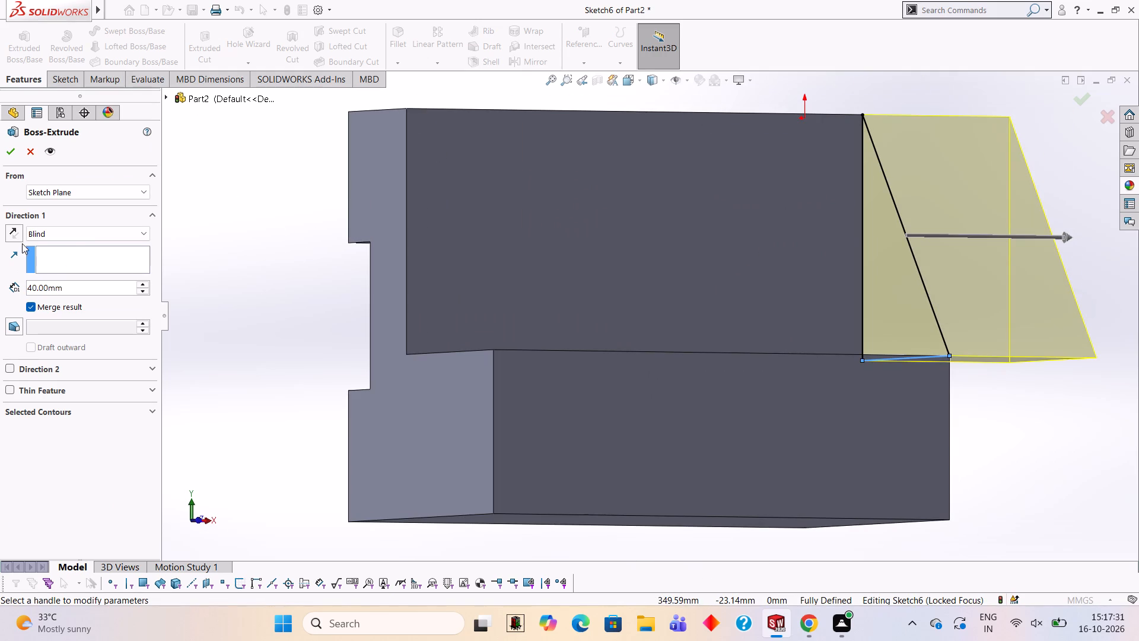
click(13, 226)
click(97, 286)
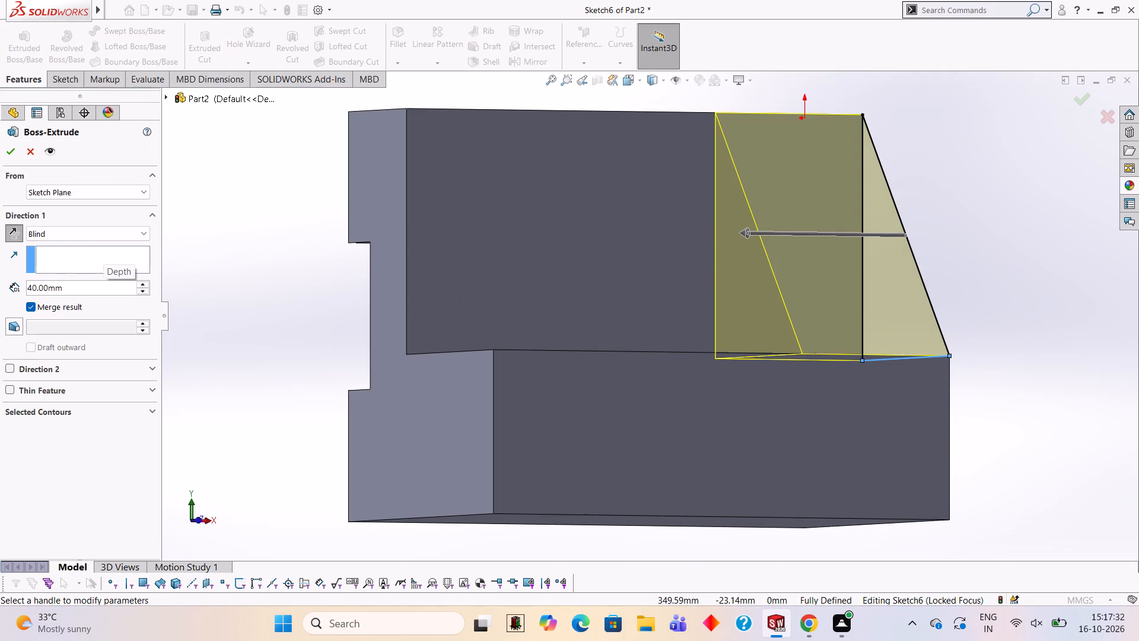
key(BackSpace)
key(BackSpace)
key(BackSpace)
key(BackSpace)
key(BackSpace)
key(BackSpace)
key(BackSpace)
text(18)
key(Return)
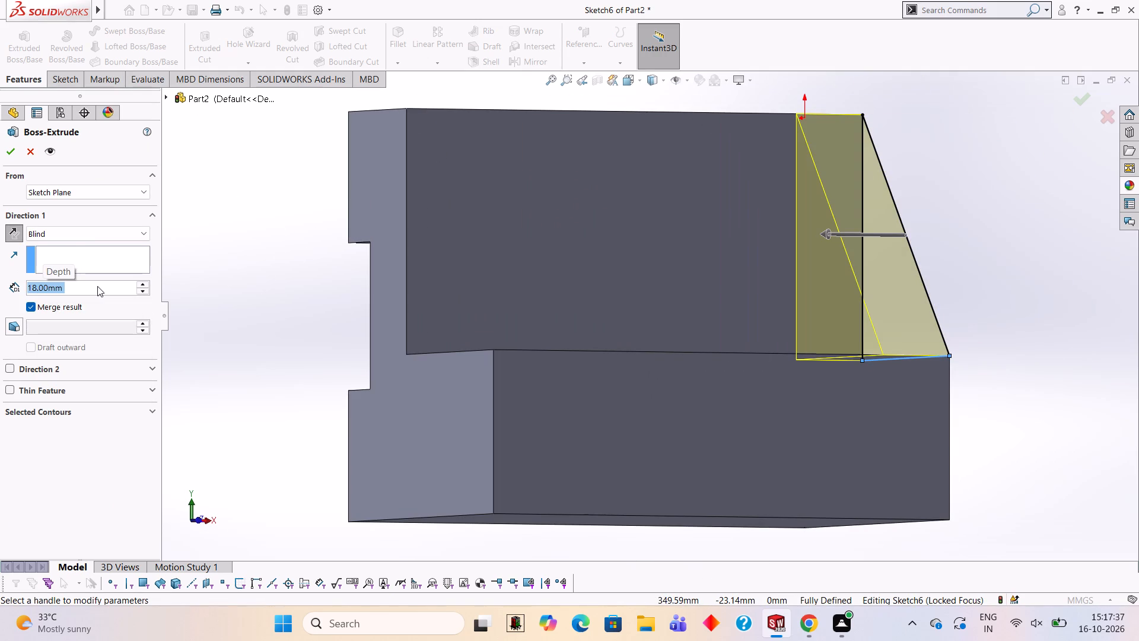
click(8, 153)
Open a new sketch on the opposite end face, at the origin end of the part, and view it face-on.
click(195, 234)
scroll(555, 303, down, 1)
middle_drag(552, 306, 481, 299)
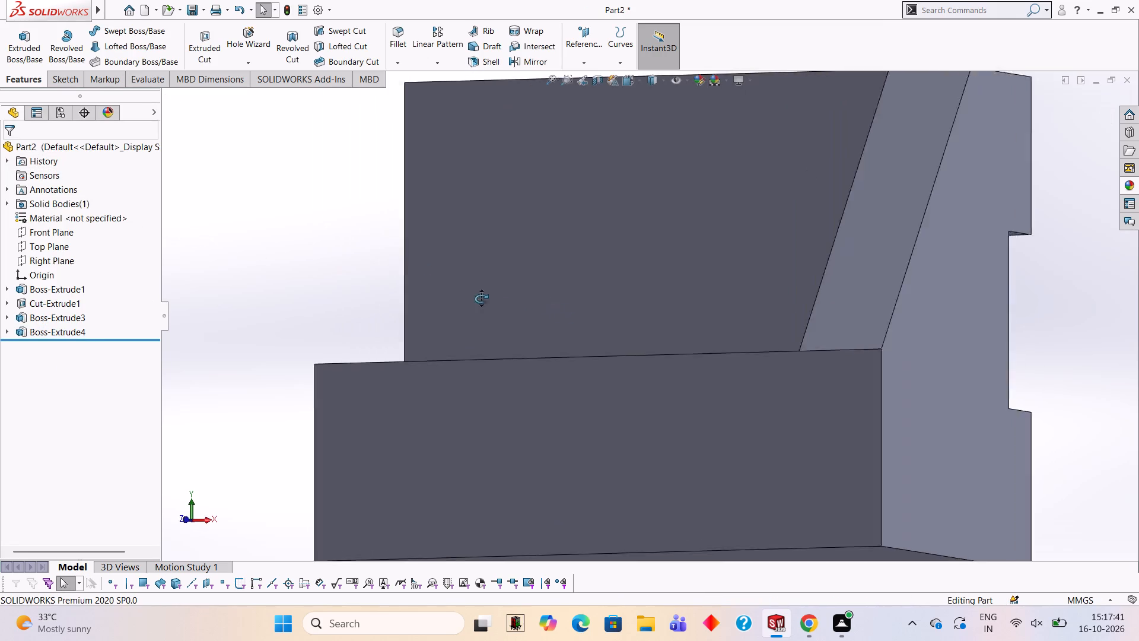
middle_drag(481, 299, 664, 320)
middle_drag(657, 320, 407, 294)
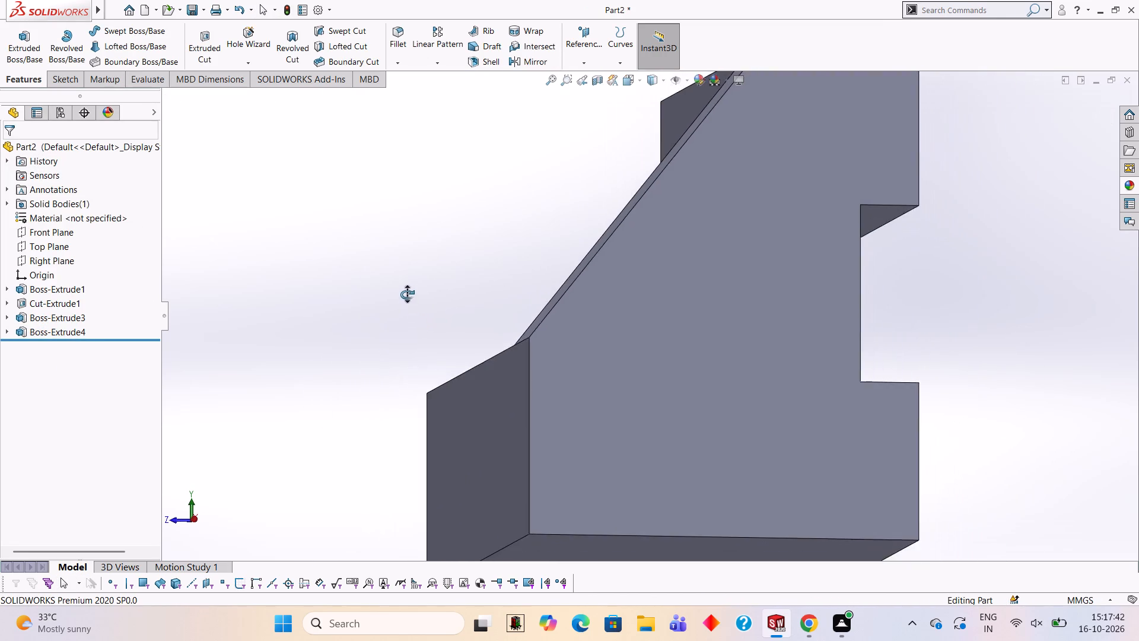
middle_drag(407, 294, 549, 346)
middle_drag(601, 314, 635, 299)
scroll(663, 294, up, 1)
middle_click(666, 291)
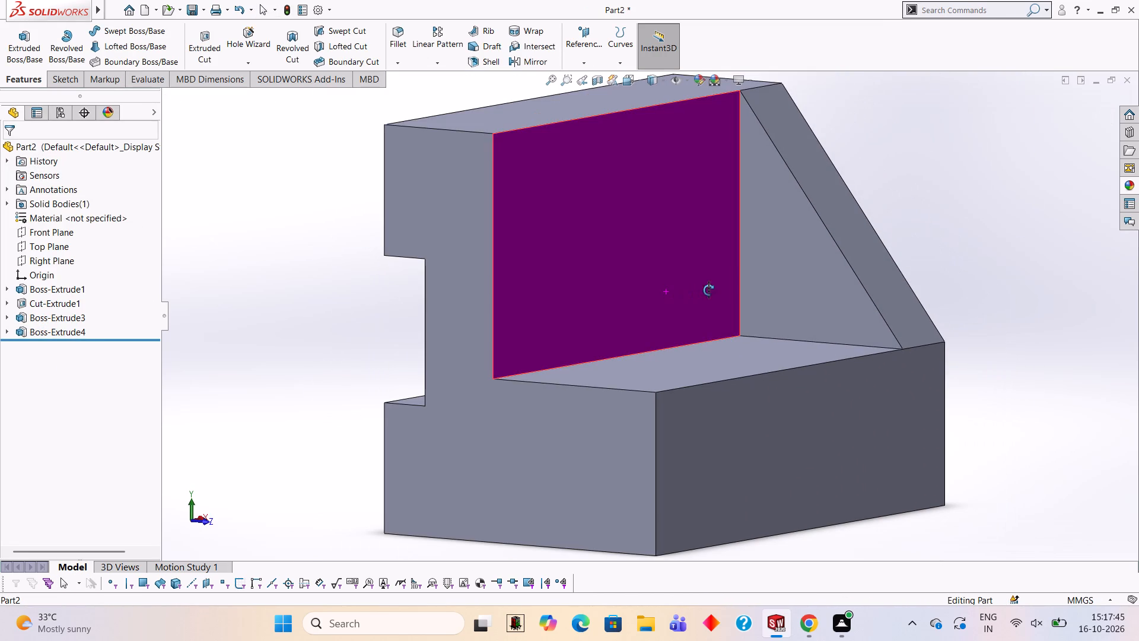
click(326, 202)
click(504, 430)
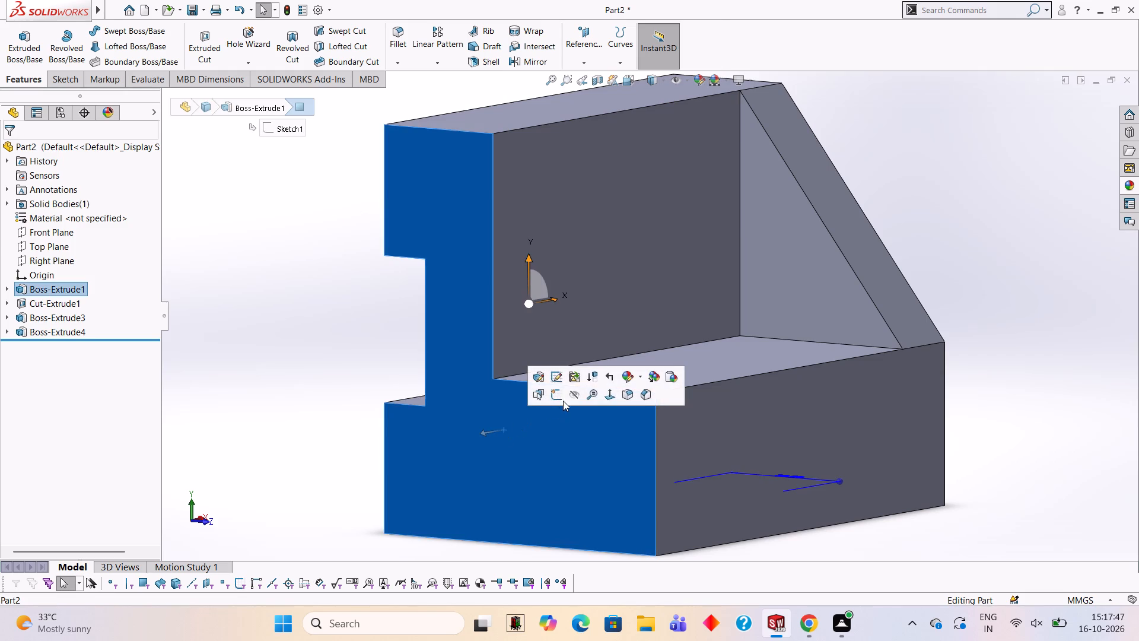
click(558, 397)
key(ctrl+8)
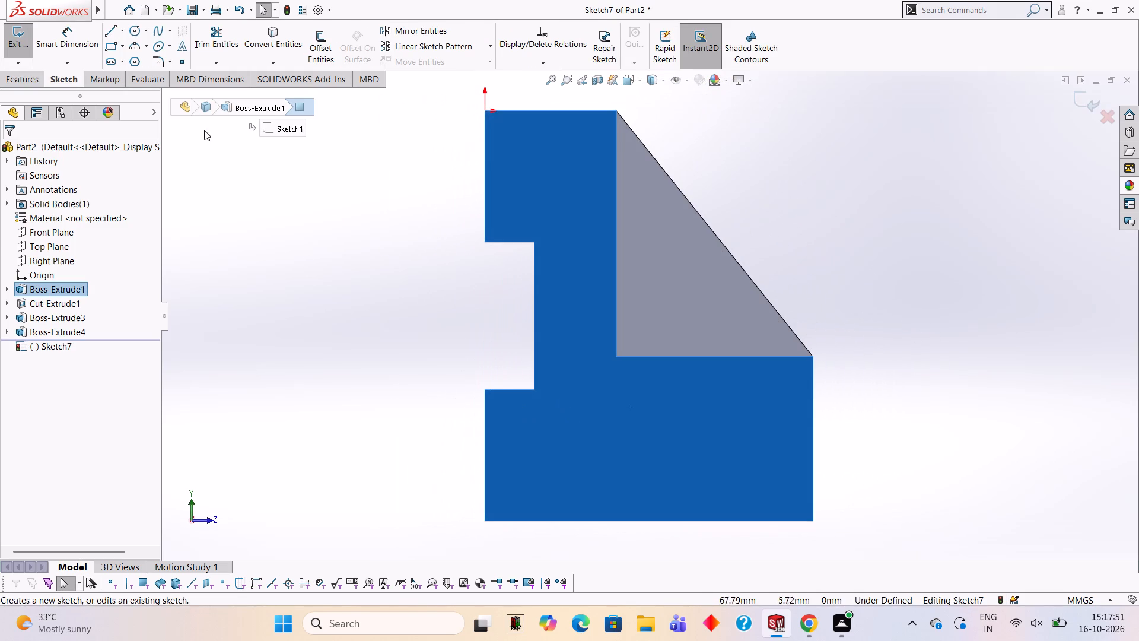
Draw a closed right triangle of lines 48 mm wide and 60 mm high over the boss, matching the first rib's profile.
click(108, 32)
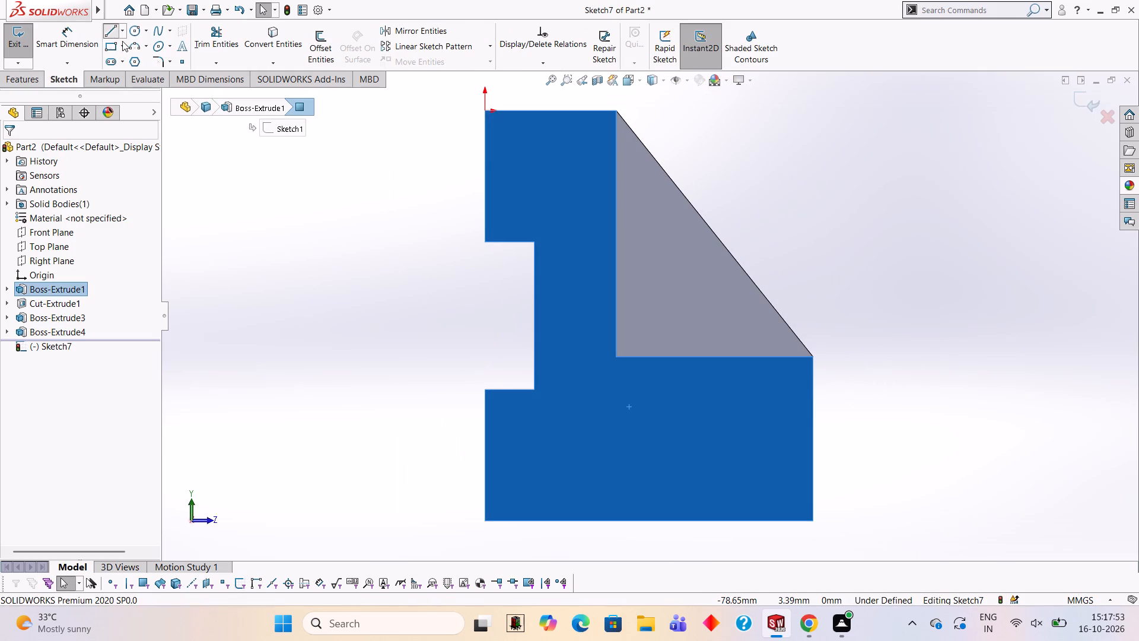
click(812, 357)
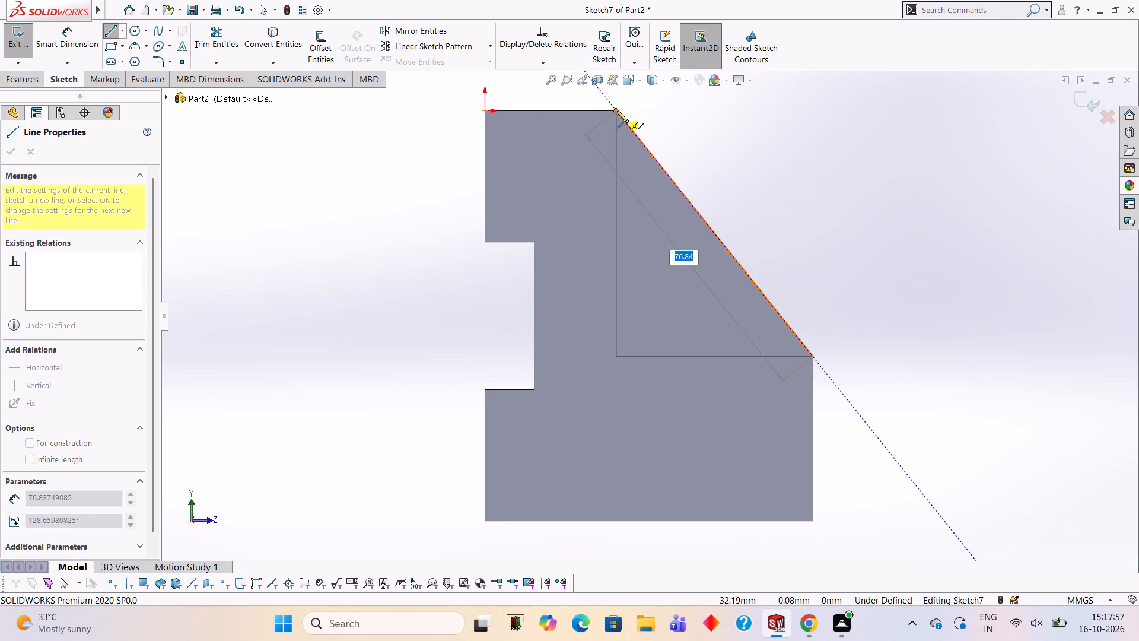
click(617, 111)
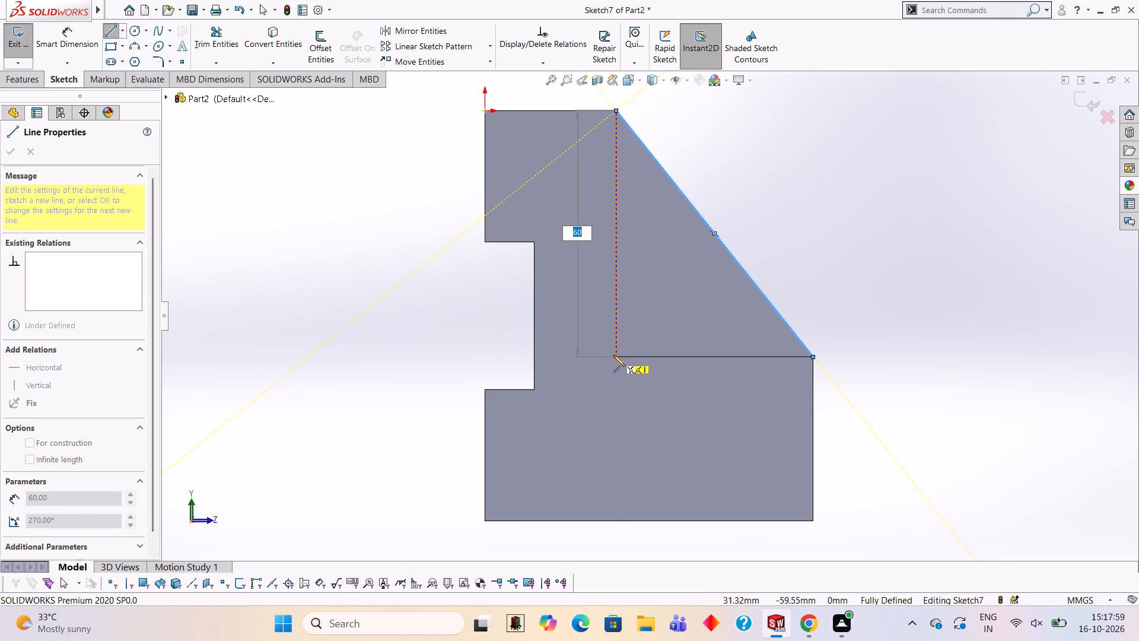
click(615, 355)
click(813, 357)
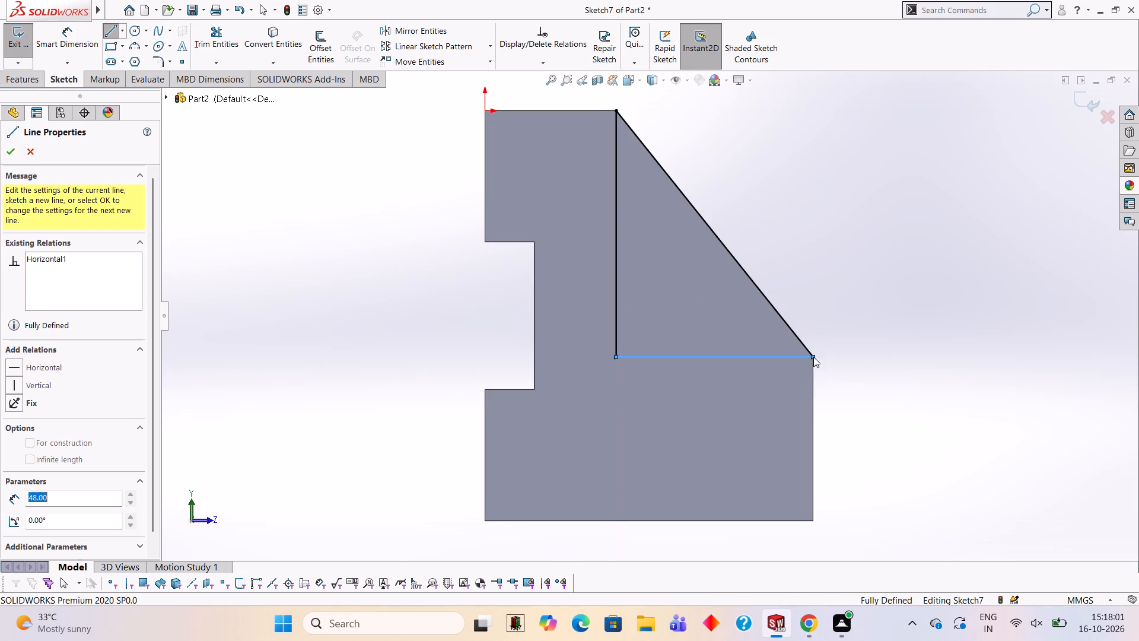
Extrude this triangle as a blind boss 18 mm inward, with the direction reversed and the result merged.
click(30, 78)
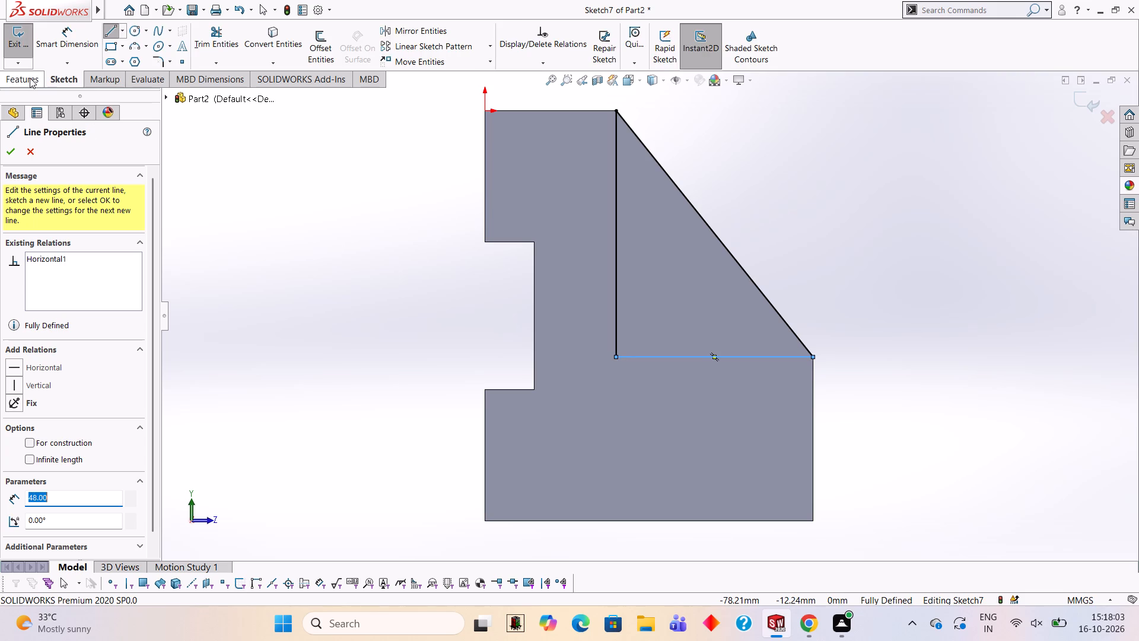
click(26, 45)
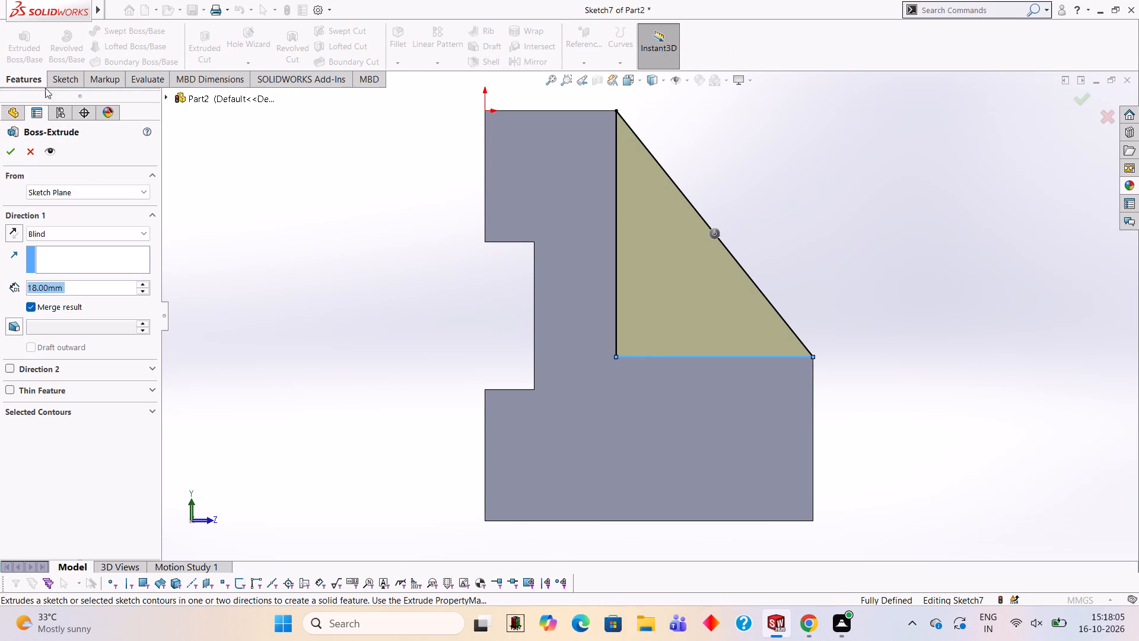
click(11, 235)
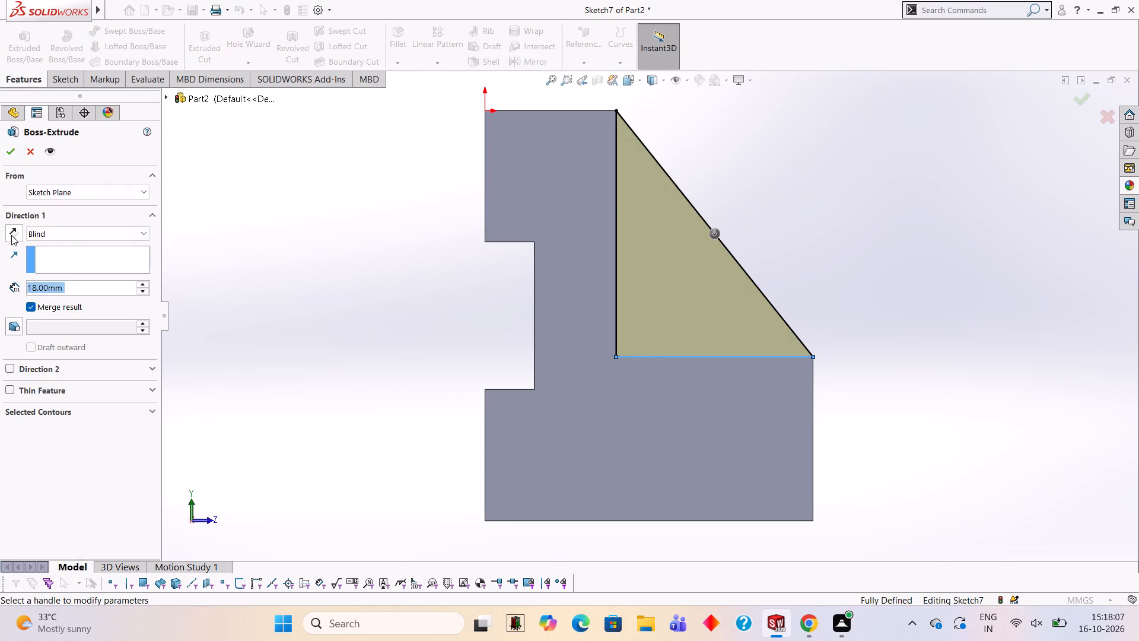
click(17, 156)
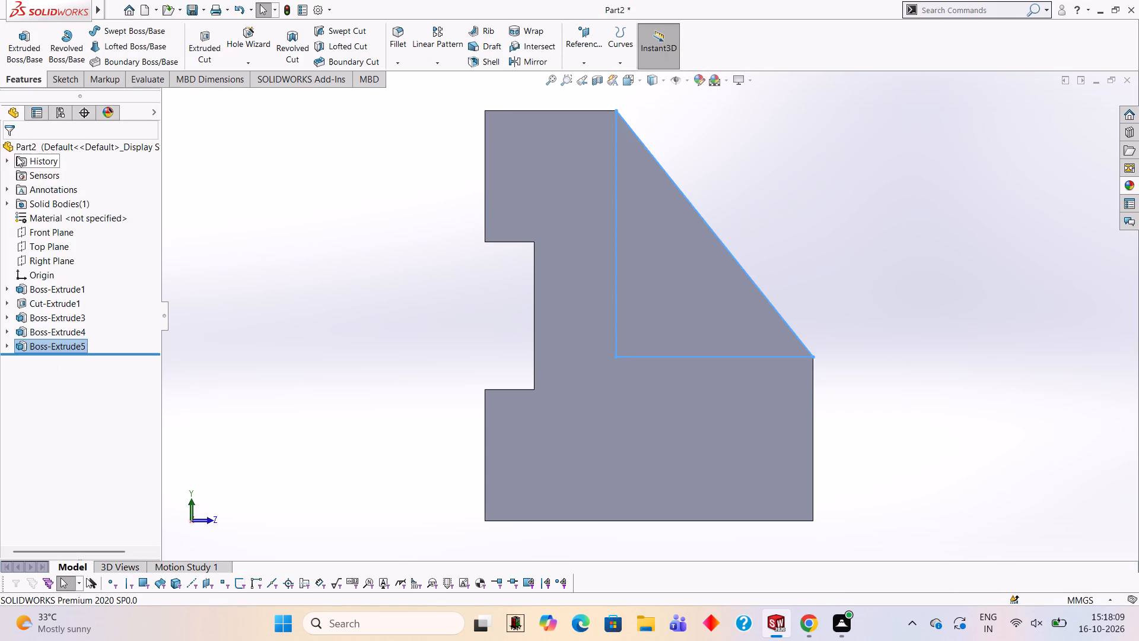
click(330, 248)
Open a new sketch on the lower boss's outer front face, below the two ribs, and view it face-on.
middle_drag(605, 322, 569, 310)
scroll(591, 321, up, 2)
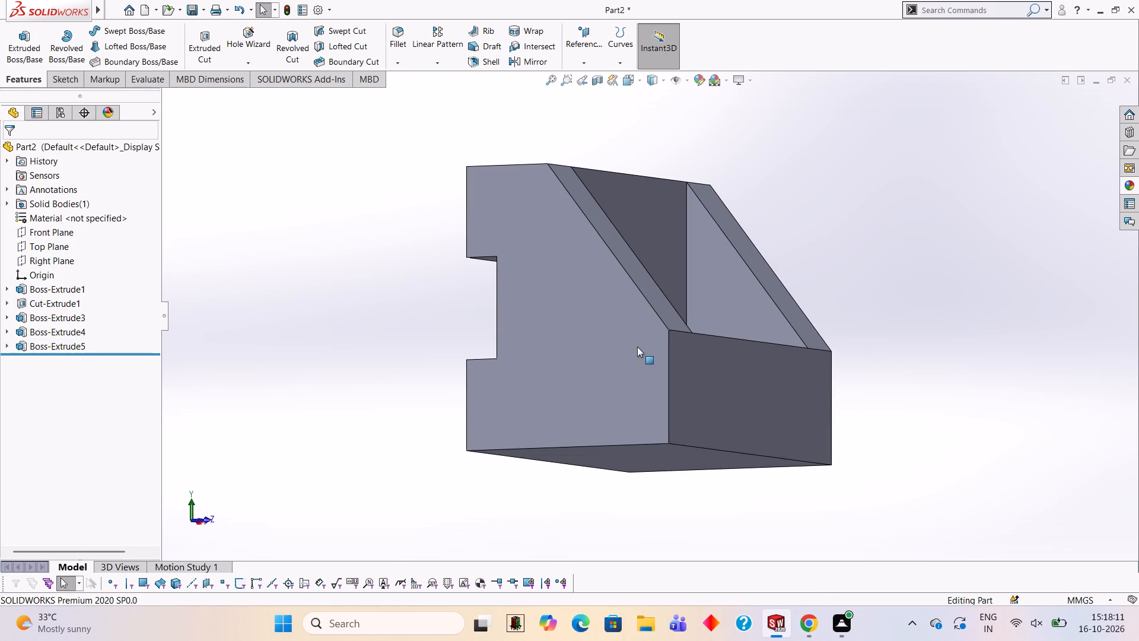
middle_drag(666, 367, 639, 369)
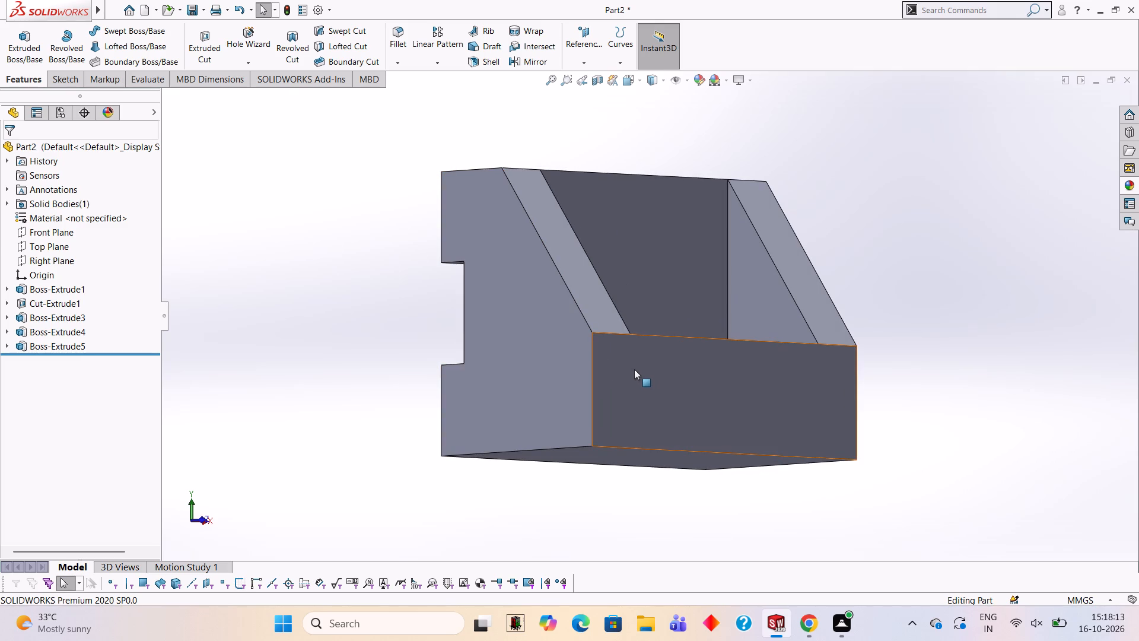
middle_drag(700, 364, 692, 364)
click(703, 371)
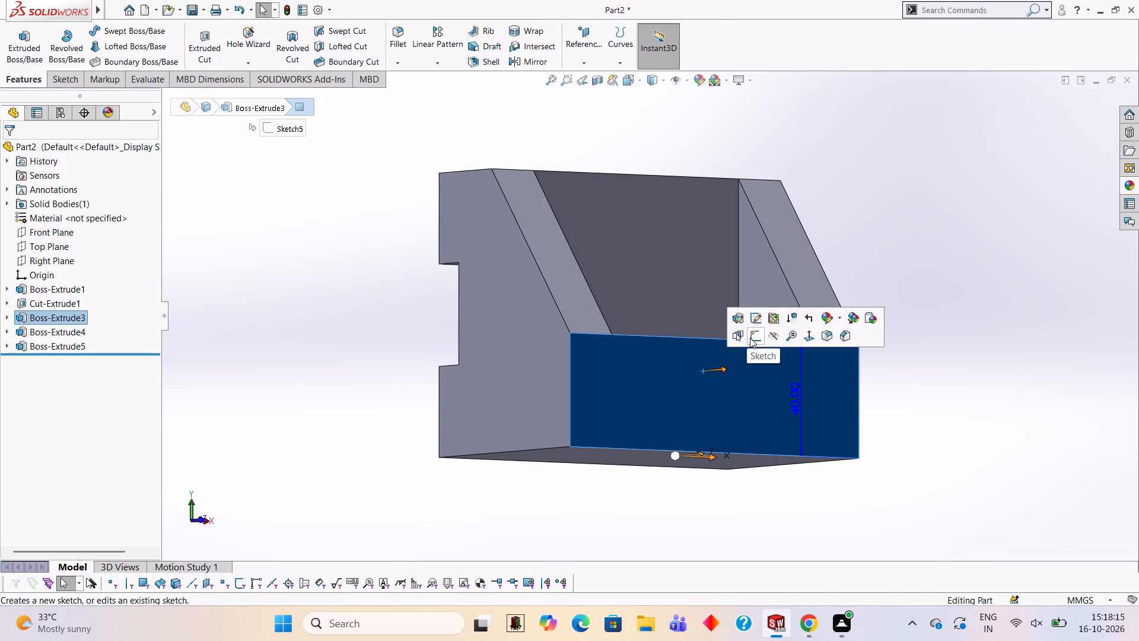
click(750, 338)
key(ctrl+8)
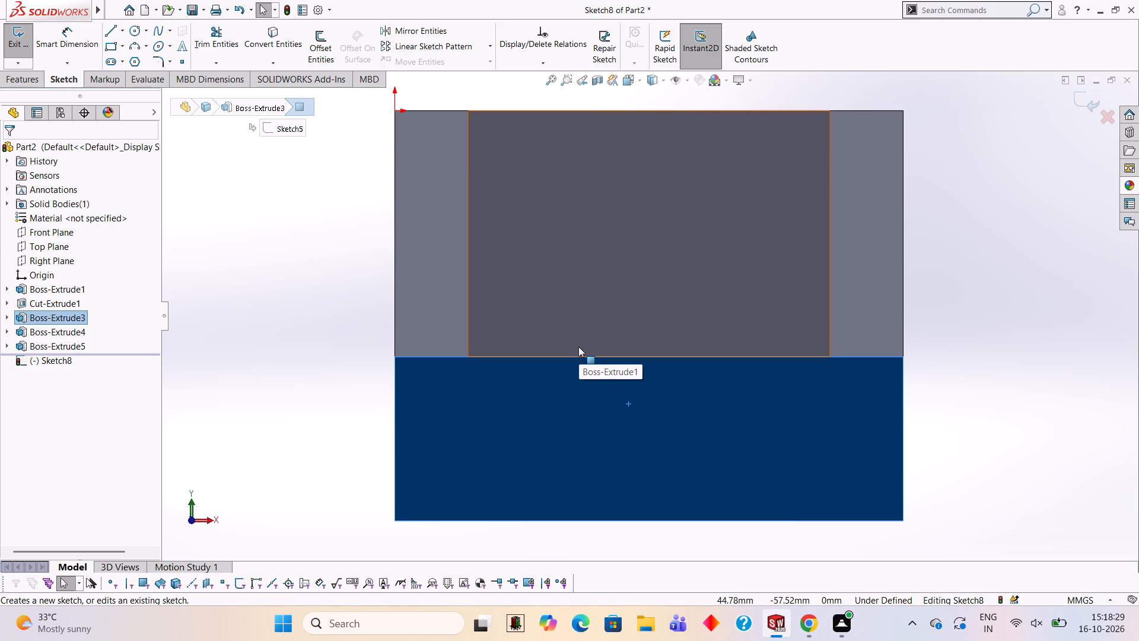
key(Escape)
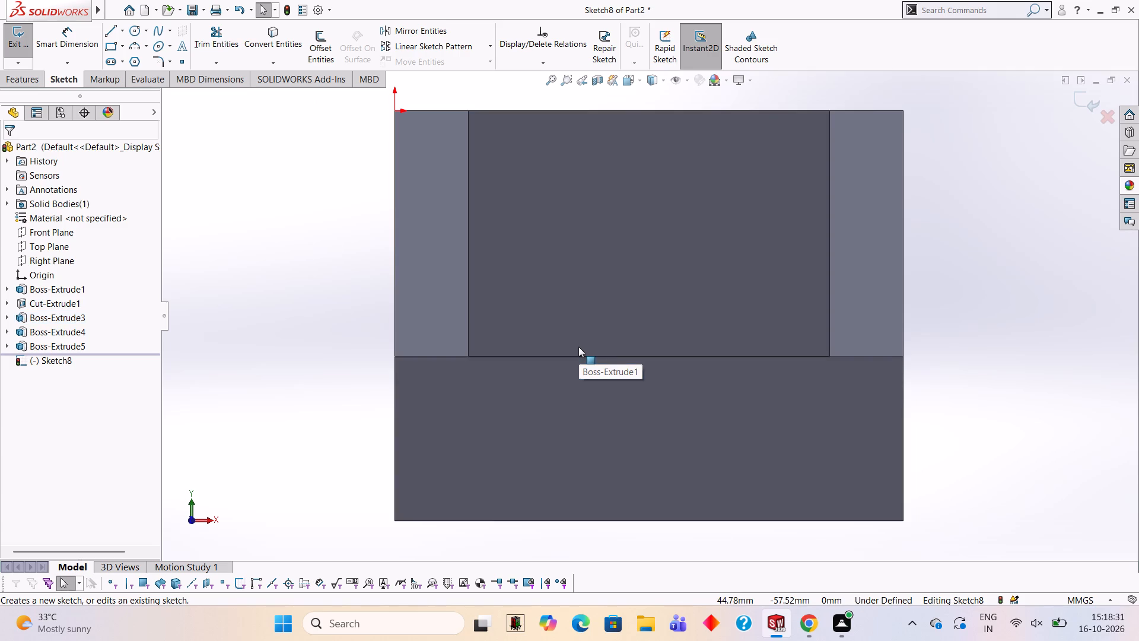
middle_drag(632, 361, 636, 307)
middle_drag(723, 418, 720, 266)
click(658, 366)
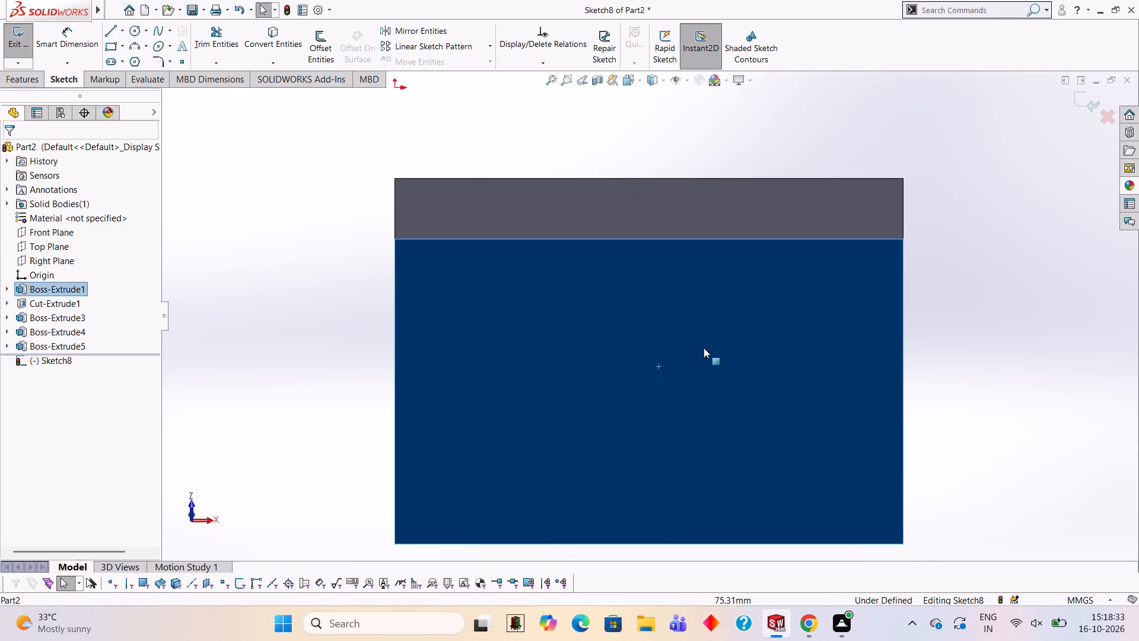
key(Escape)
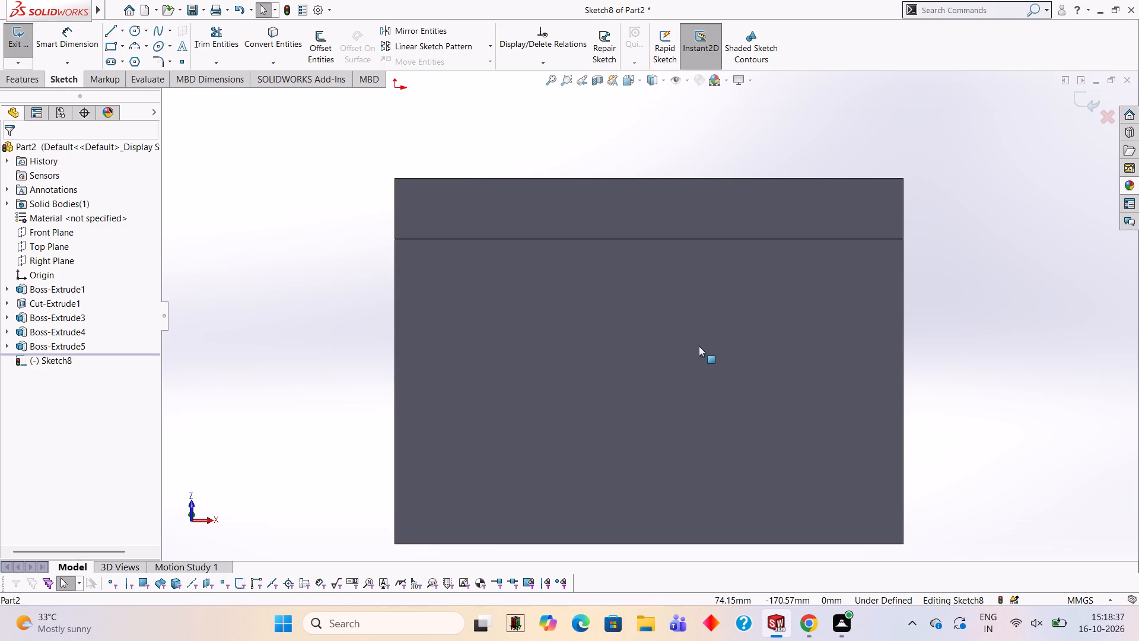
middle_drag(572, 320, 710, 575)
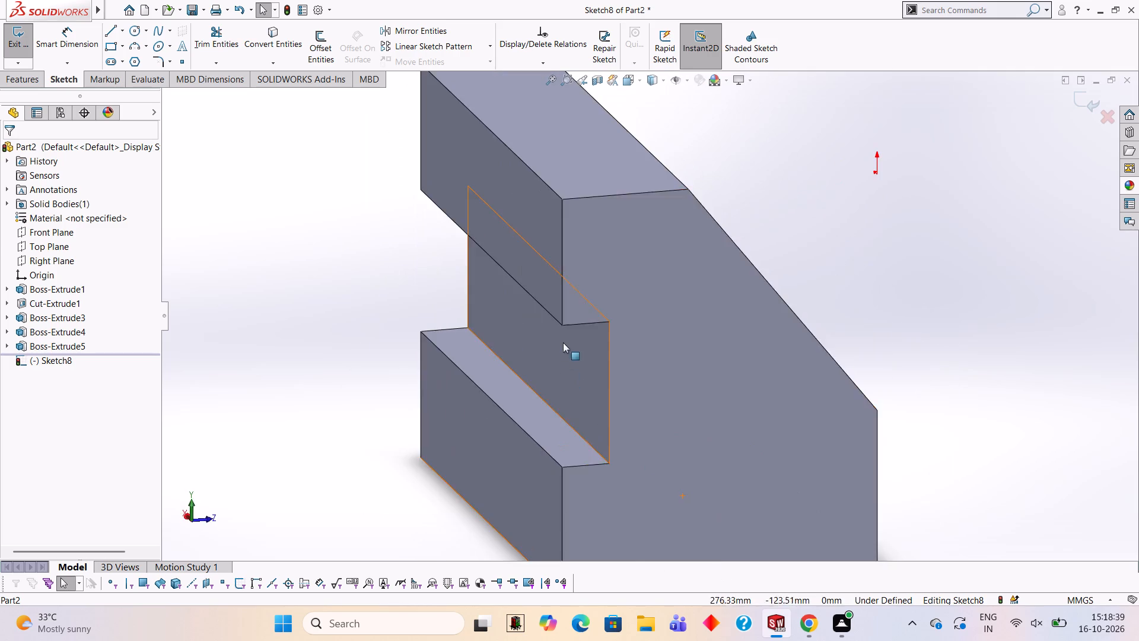
Leave the empty front-face sketch and open a new sketch on the lower boss's upper face between the ribs, viewed face-on.
middle_drag(563, 342, 647, 547)
middle_drag(641, 296, 676, 434)
click(645, 237)
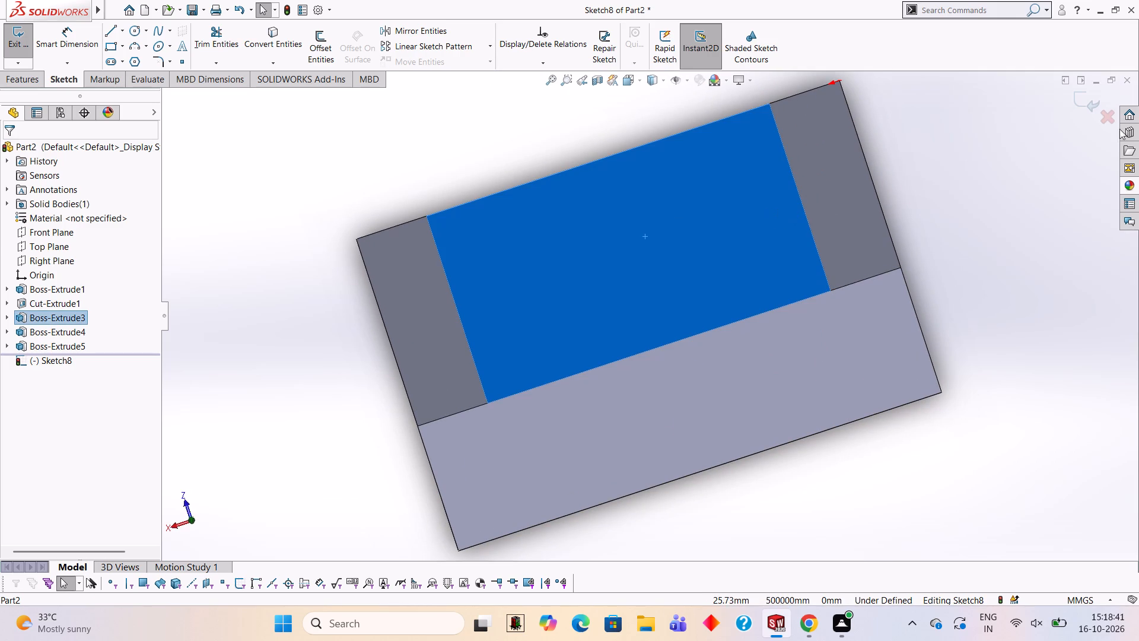
click(1080, 101)
click(654, 251)
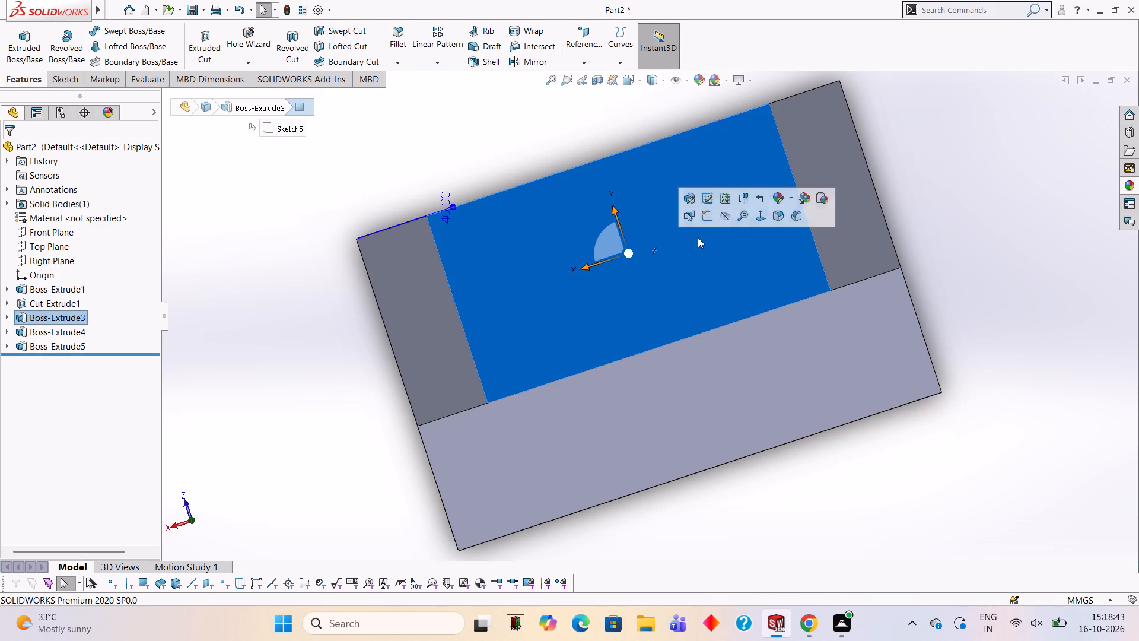
click(711, 217)
key(ctrl+8)
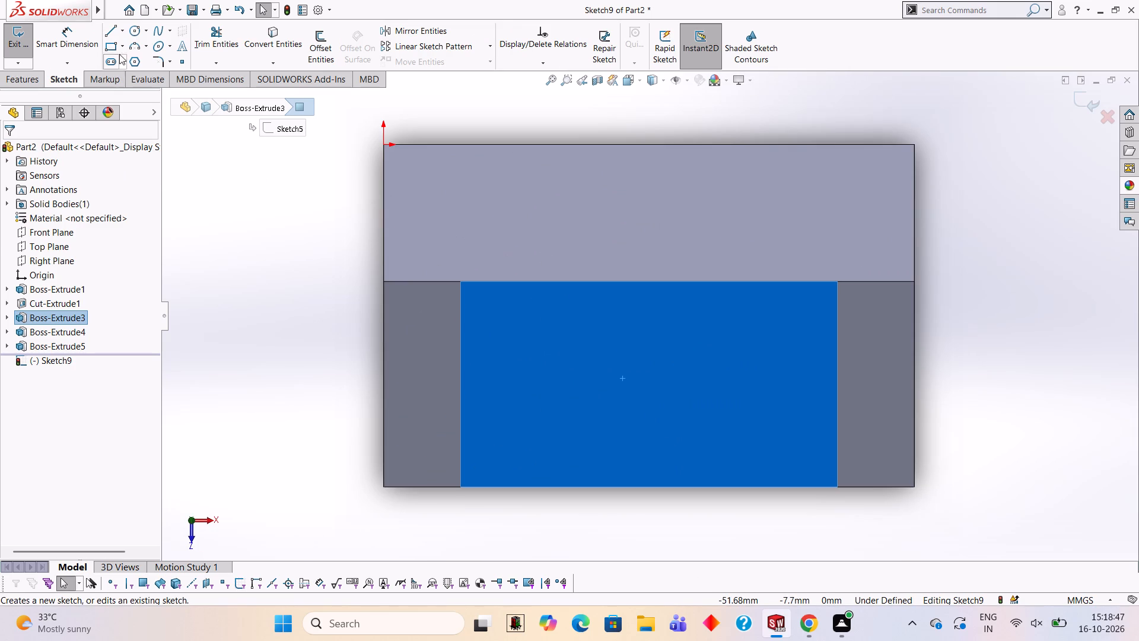
Draw a 60 mm base line along the boss's outer front edge, centred on its midpoint, by going 30 mm out and 60 mm back.
click(113, 28)
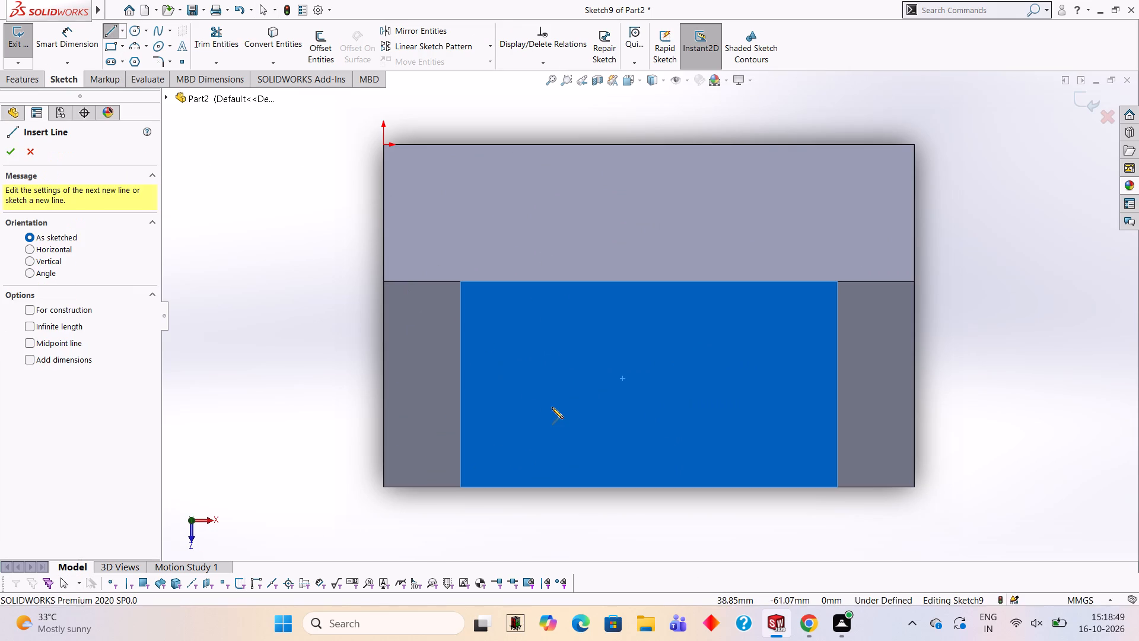
click(648, 487)
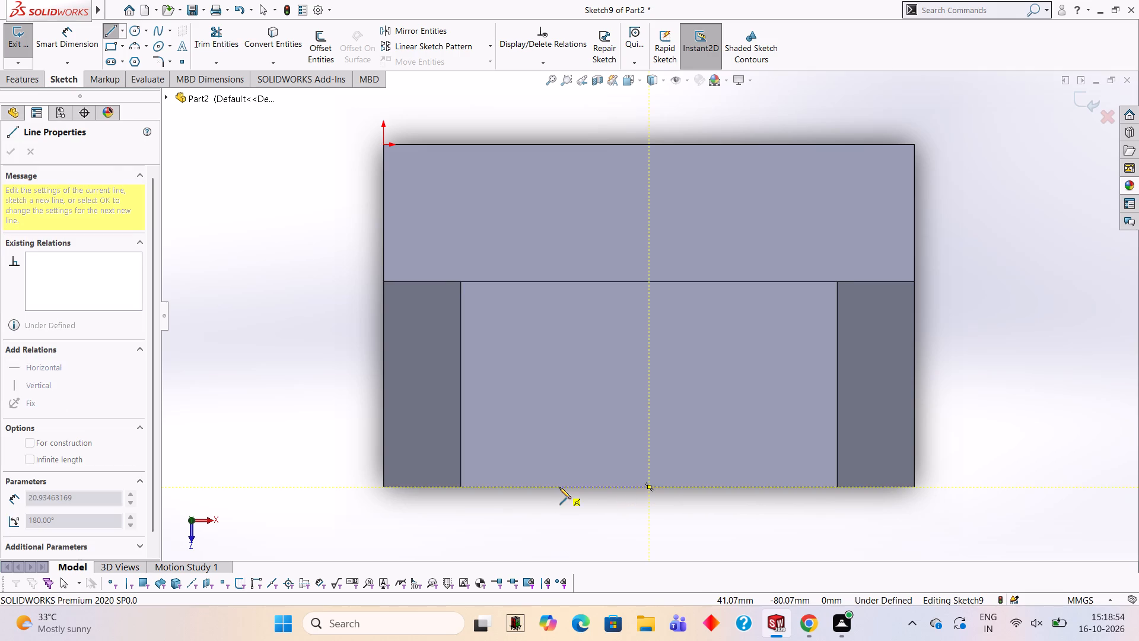
text(30)
text(30)
key(Return)
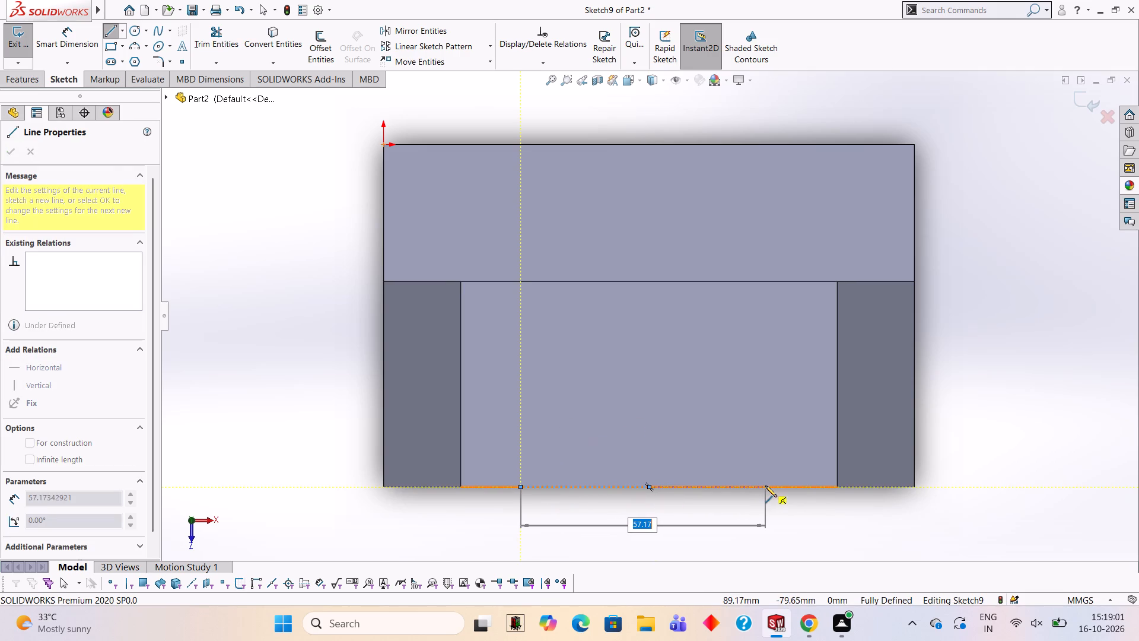
text(60)
key(Return)
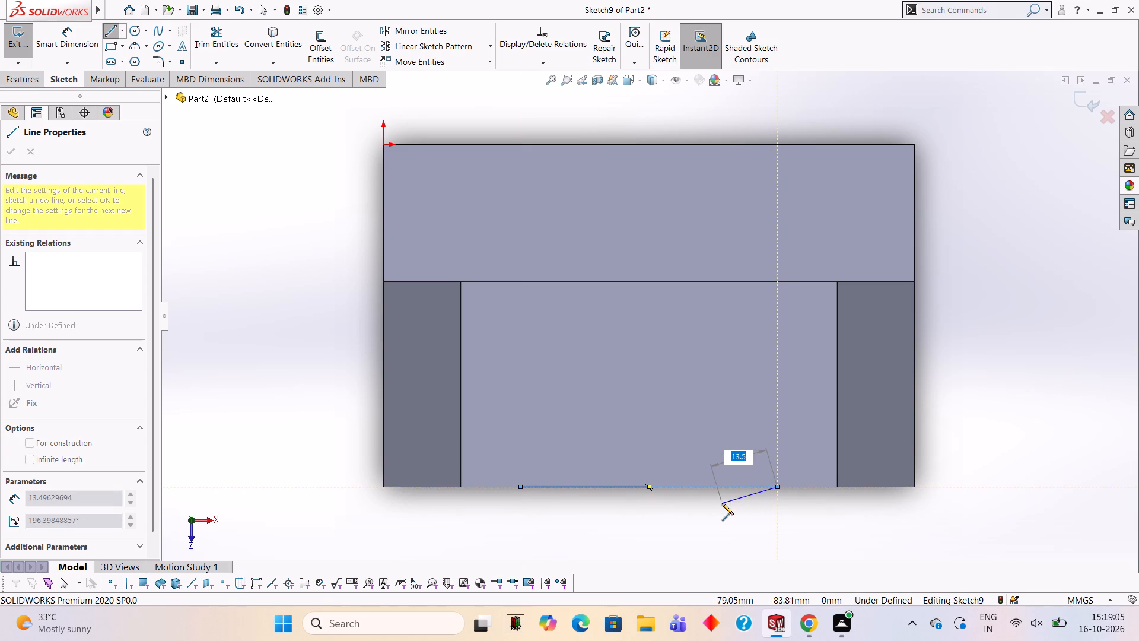
key(Escape)
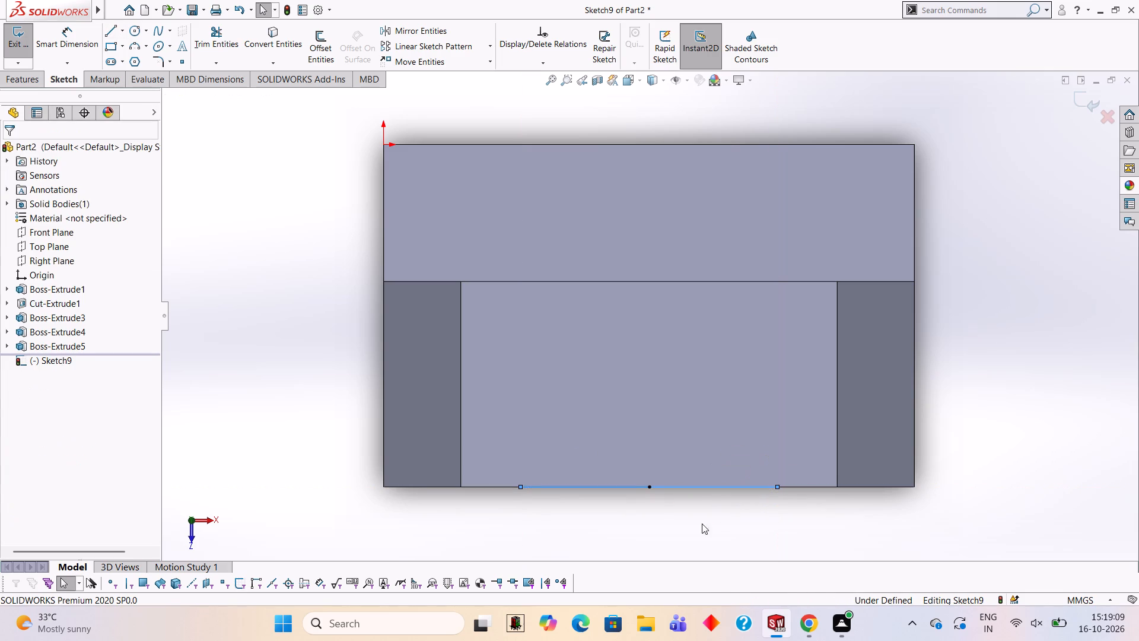
Draw a 30 mm perpendicular line inward from the base line's midpoint and join its tip to both base ends.
click(112, 33)
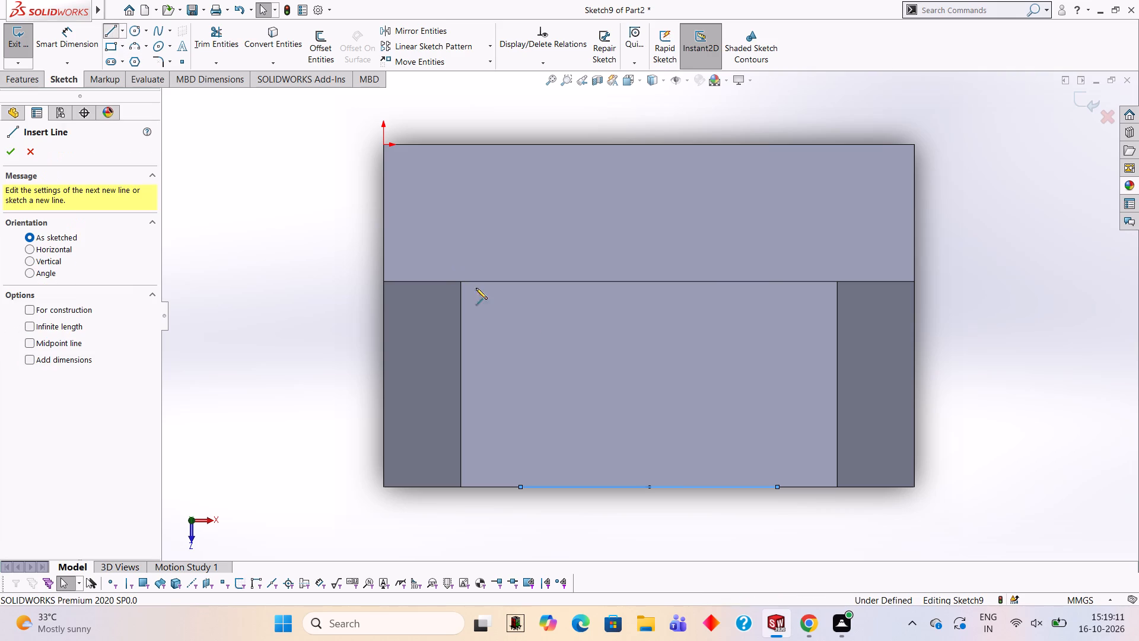
click(648, 487)
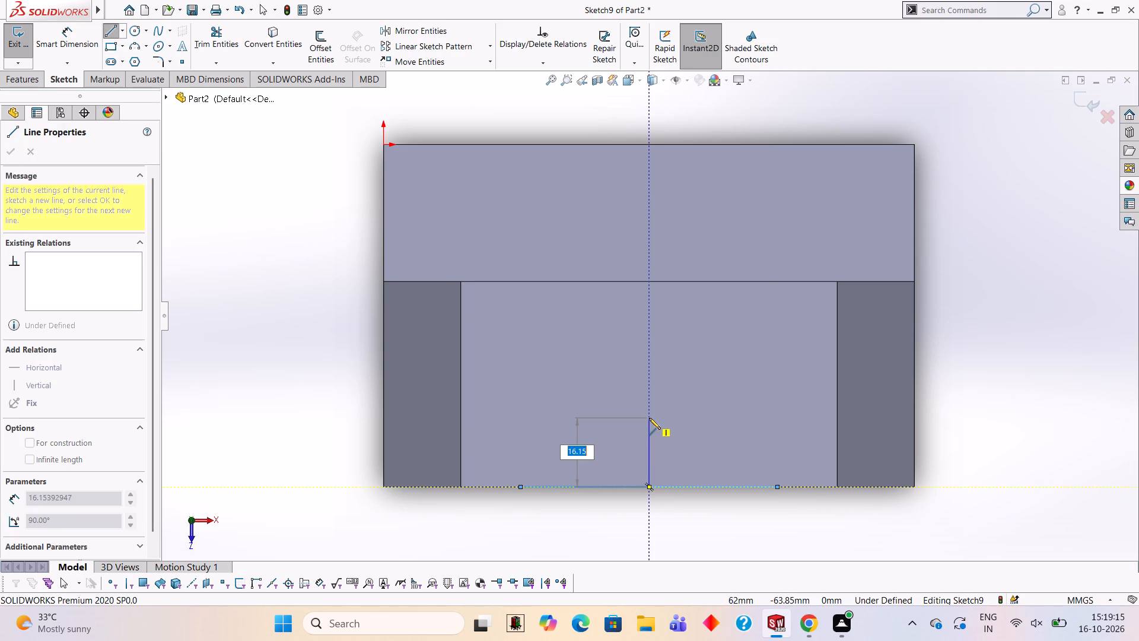
text(30)
key(Return)
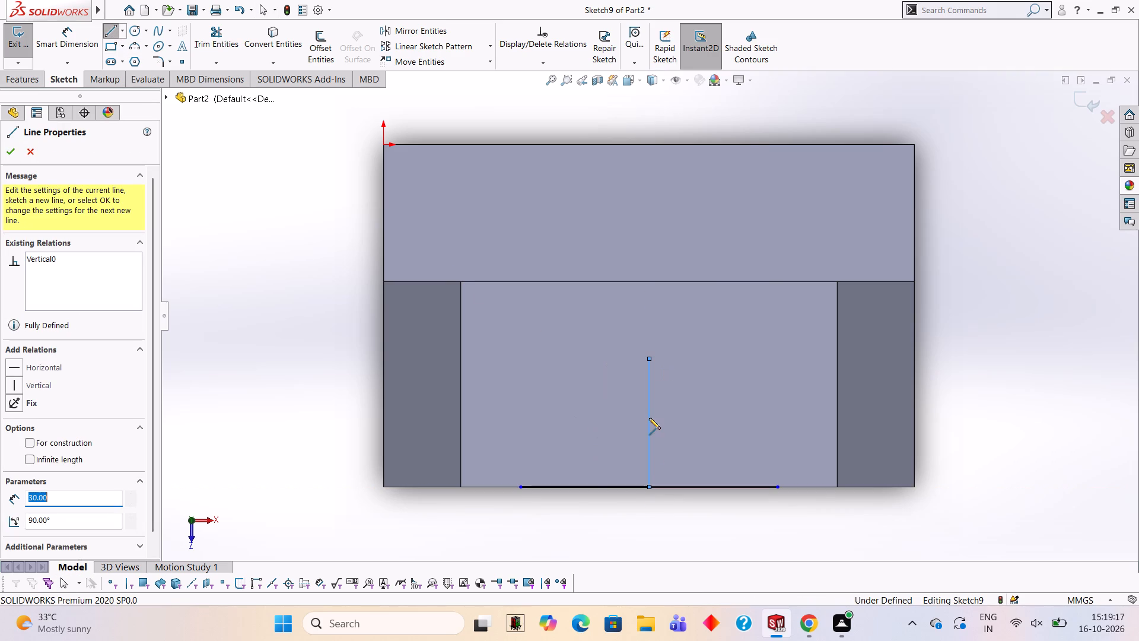
click(519, 489)
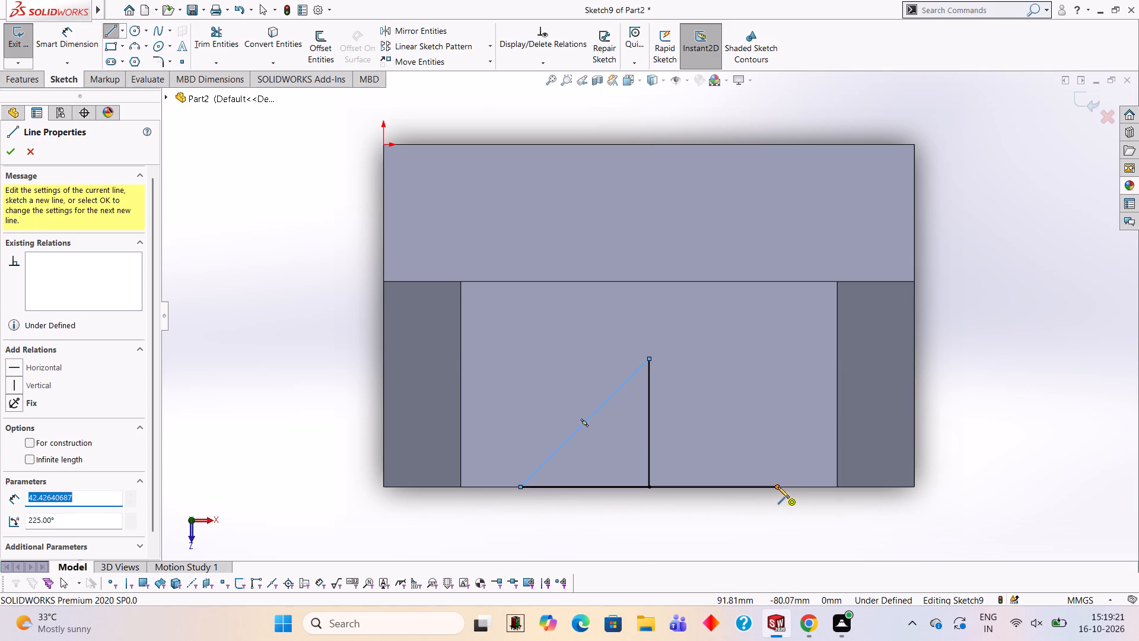
click(779, 486)
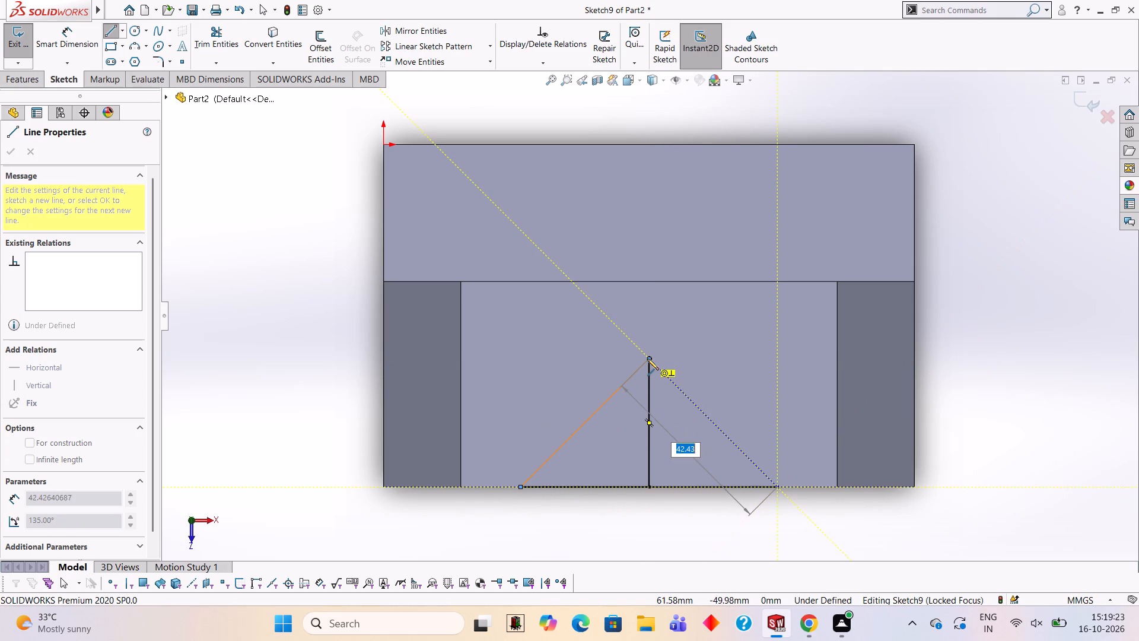
click(648, 358)
Trim away the perpendicular middle line, leaving only the triangle's outline.
click(220, 53)
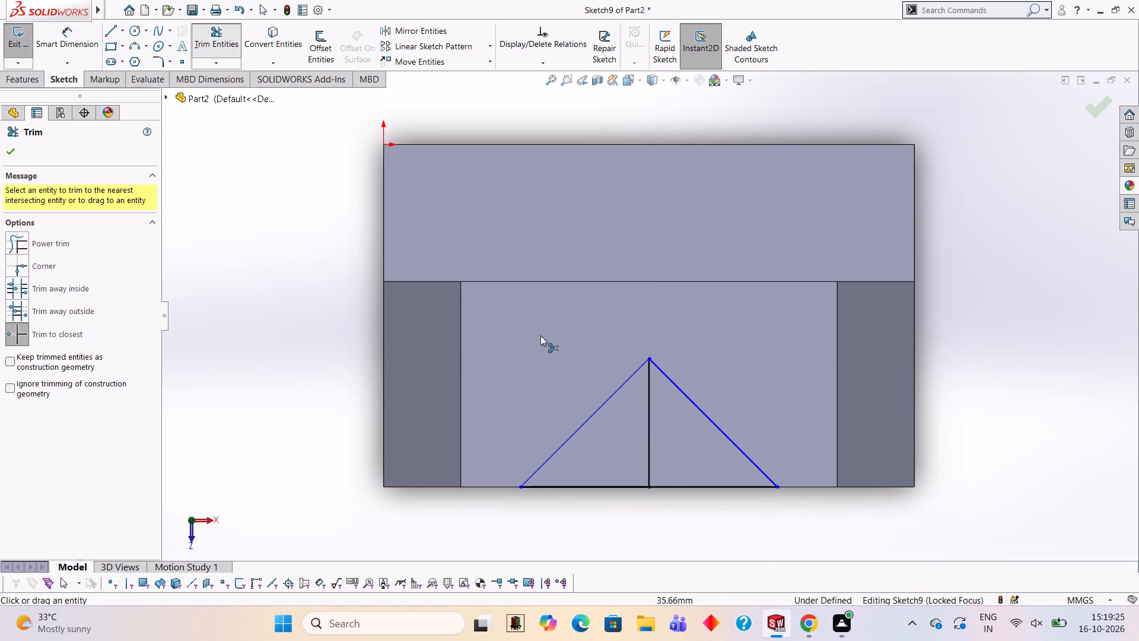
click(648, 434)
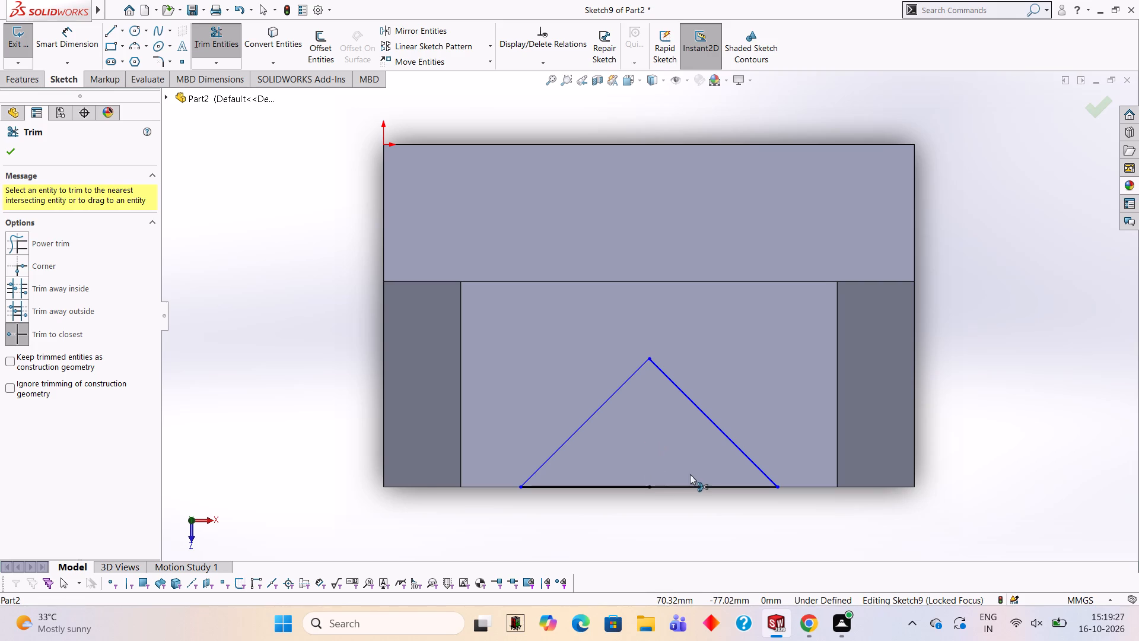
Cut the triangular region as a blind extruded cut 40 mm deep down through the boss.
scroll(692, 474, up, 2)
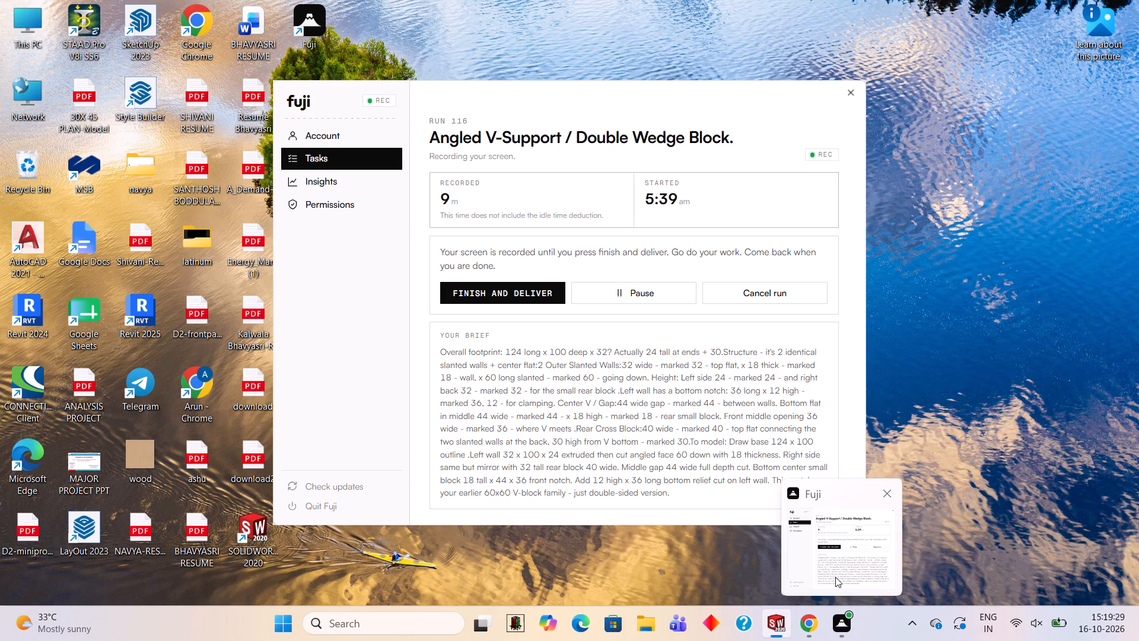
scroll(693, 402, up, 2)
middle_drag(702, 434, 699, 259)
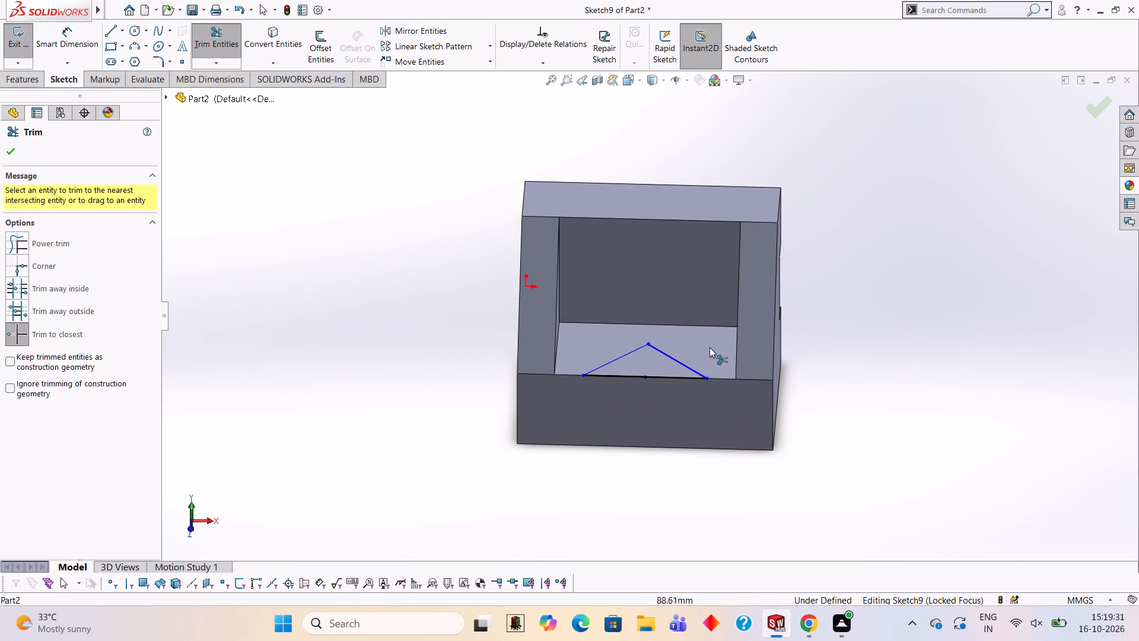
scroll(673, 354, down, 2)
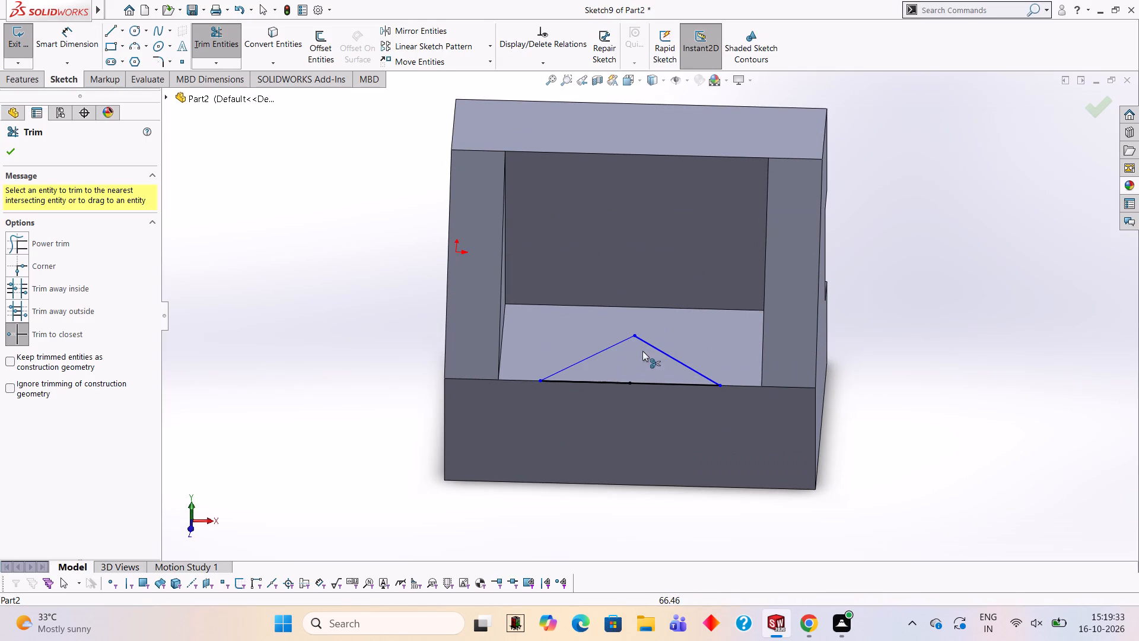
click(20, 86)
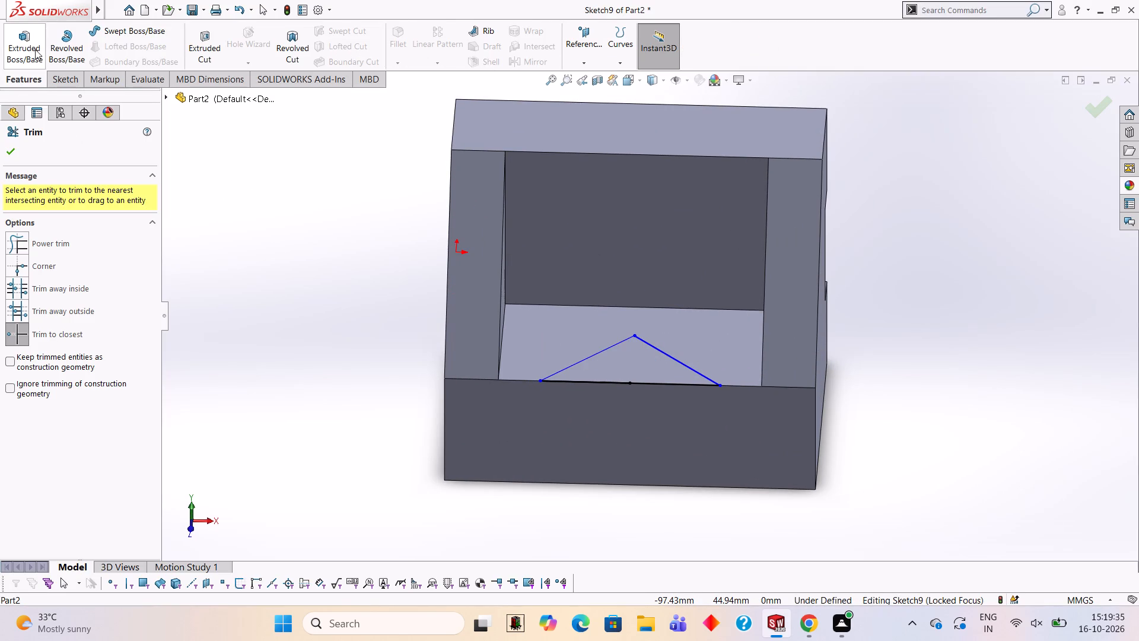
click(206, 36)
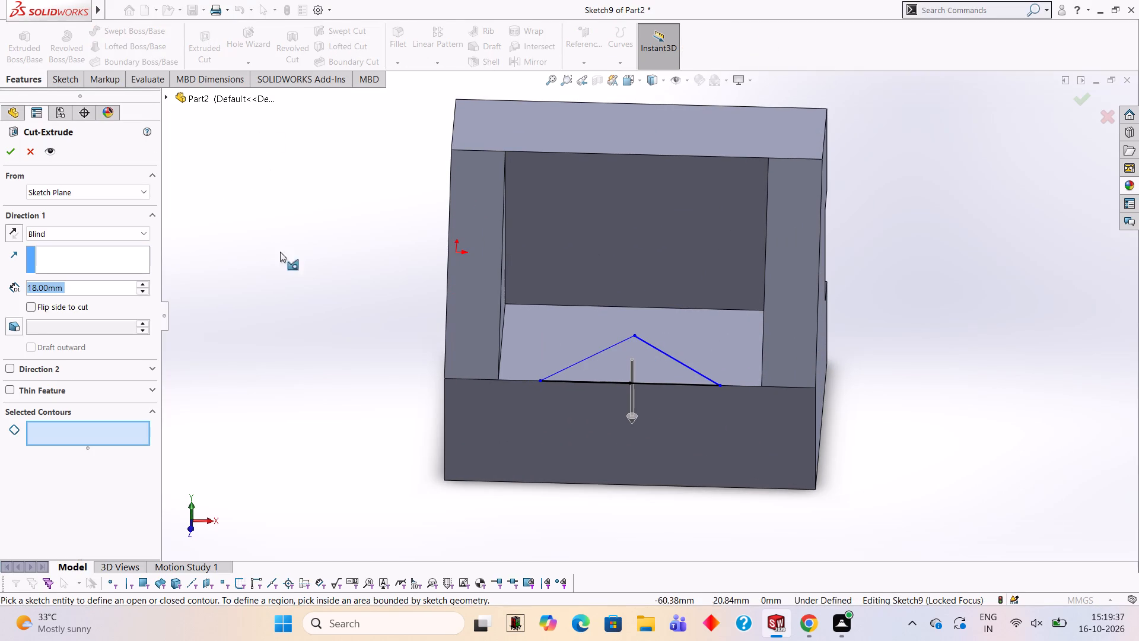
click(604, 367)
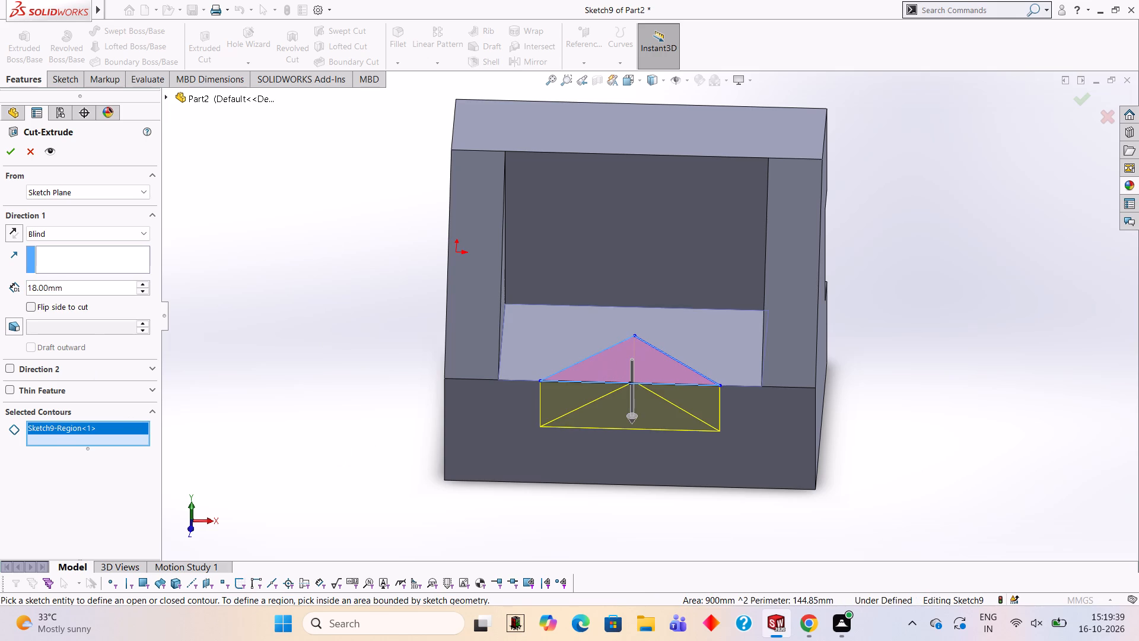
click(90, 288)
key(BackSpace)
key(BackSpace)
key(BackSpace)
key(BackSpace)
key(BackSpace)
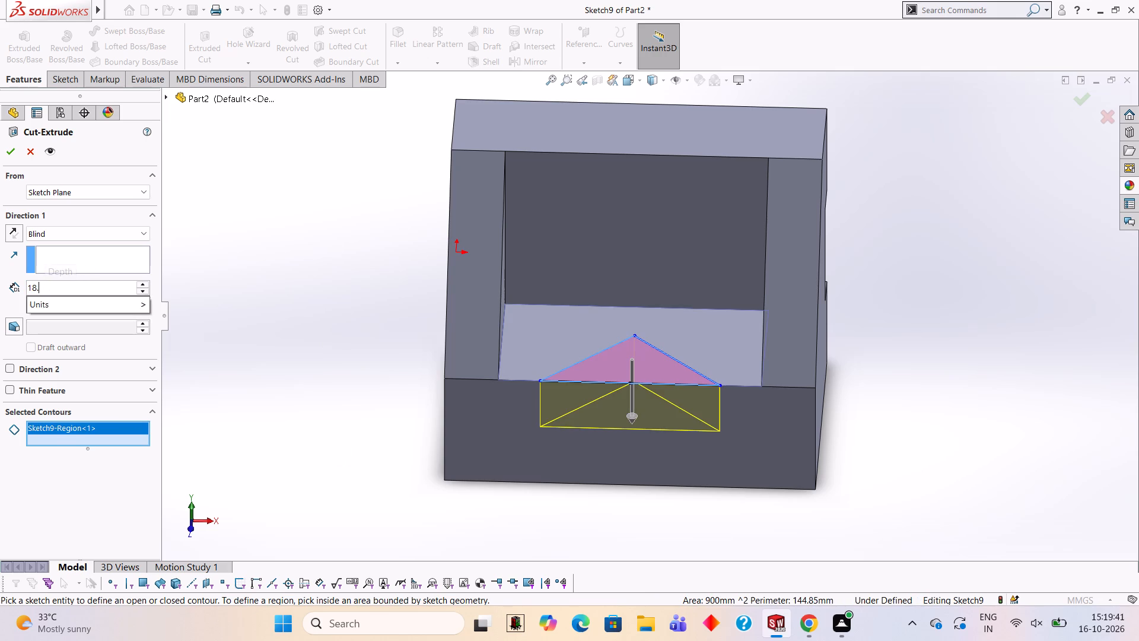
key(BackSpace)
key(BackSpace)
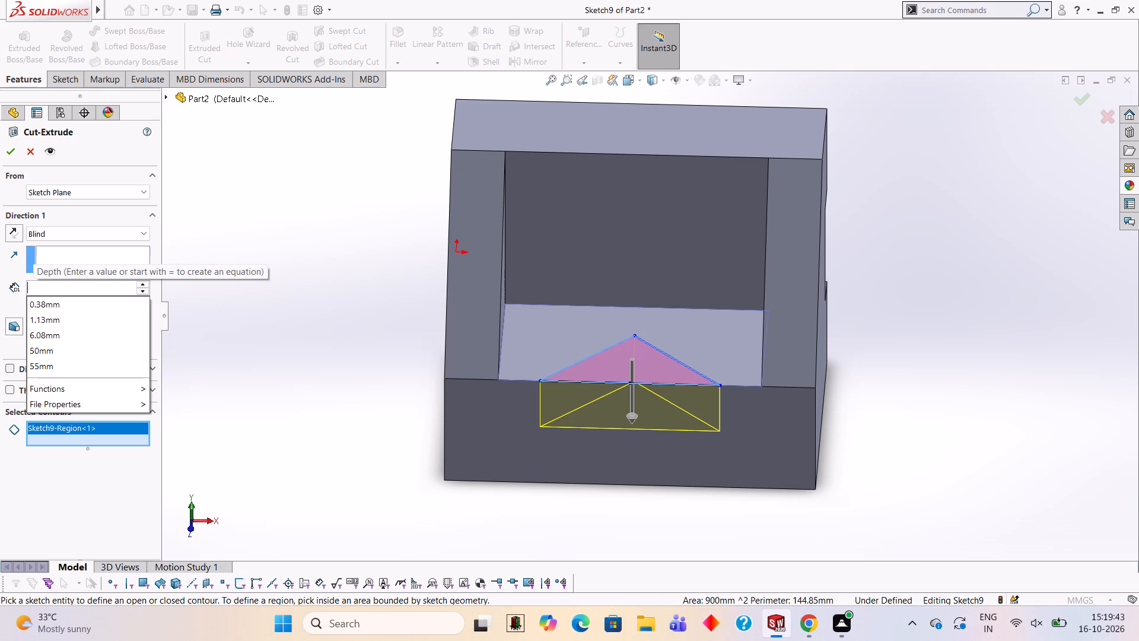
text(40)
key(Return)
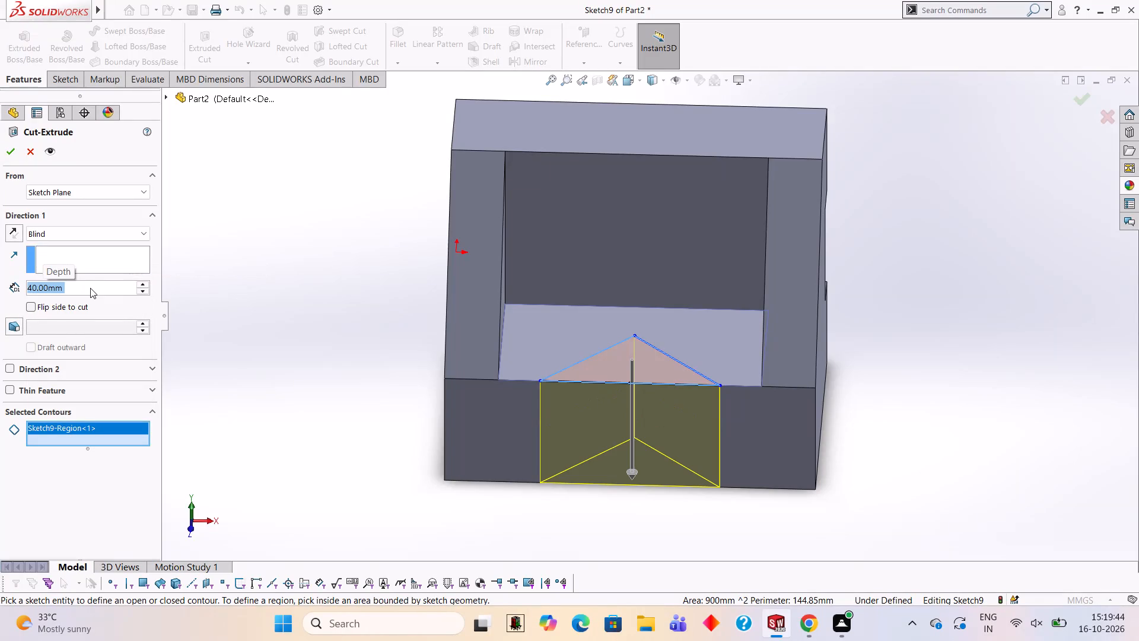
middle_drag(558, 416, 533, 293)
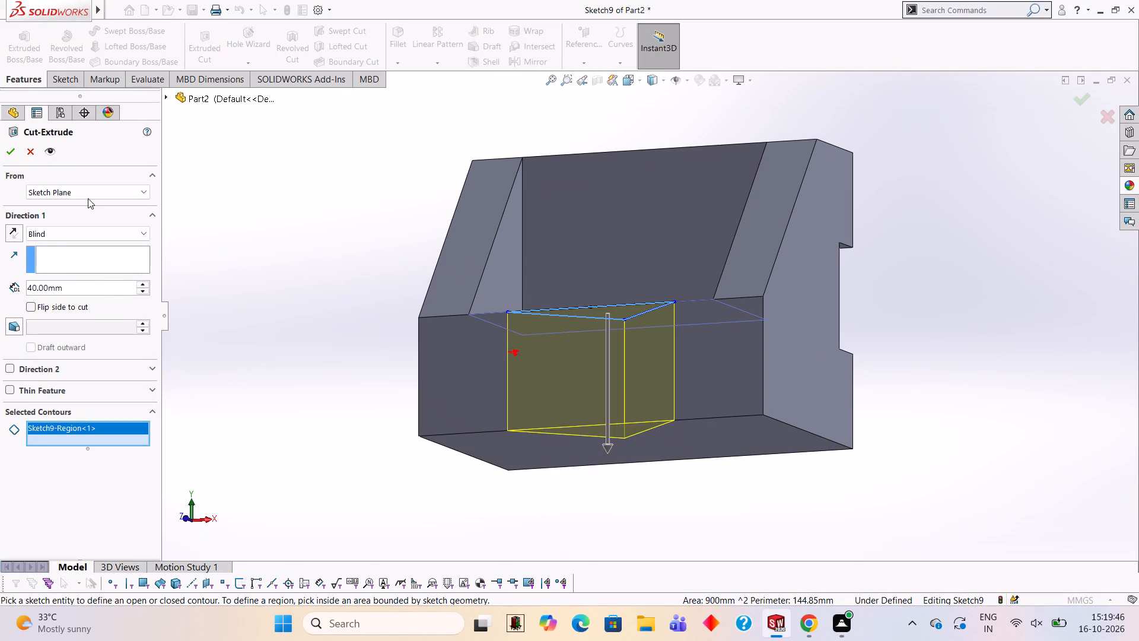
click(8, 156)
click(228, 210)
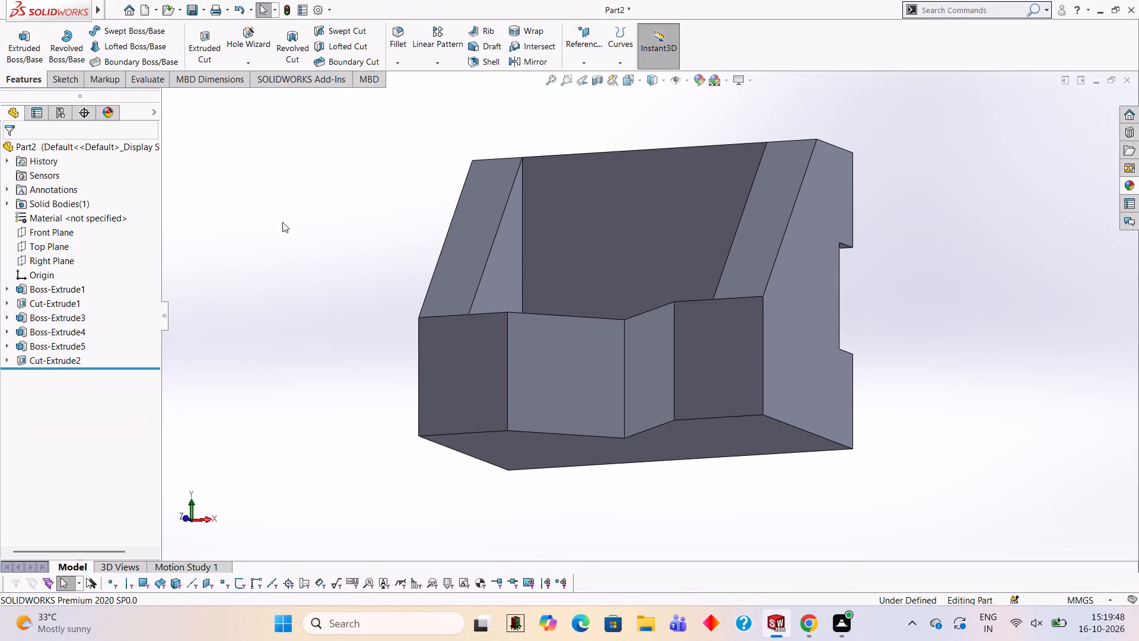
Open a new sketch on the upright block's front face between the two ribs and view it face-on.
middle_drag(300, 230, 564, 418)
scroll(562, 420, down, 1)
middle_drag(635, 309, 653, 427)
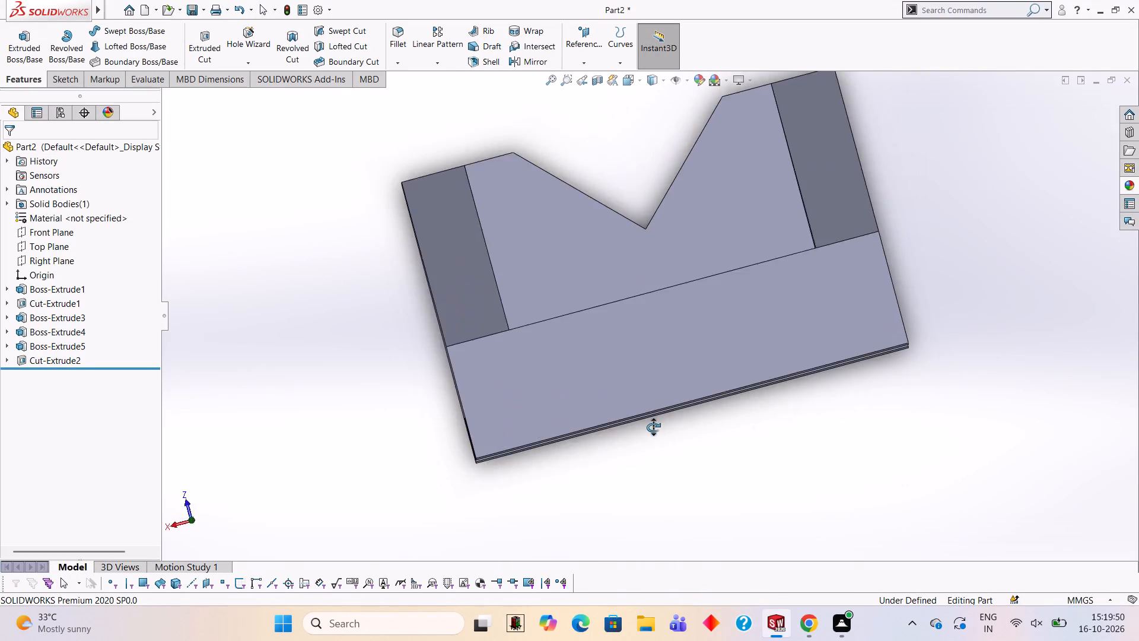
middle_drag(653, 427, 730, 268)
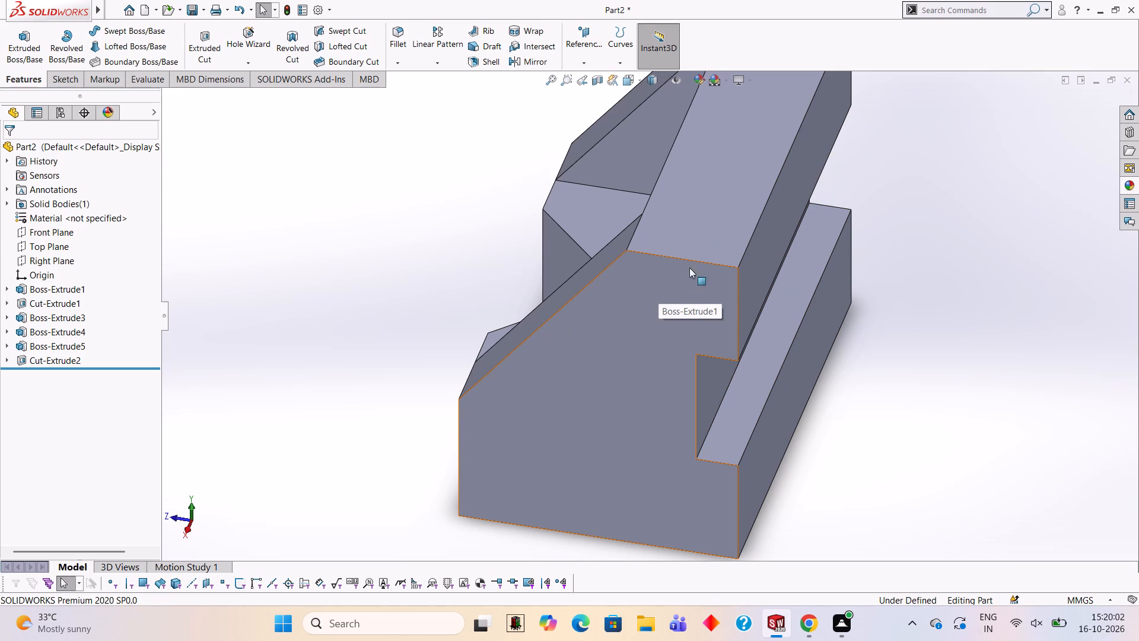
middle_drag(721, 258, 804, 186)
click(517, 274)
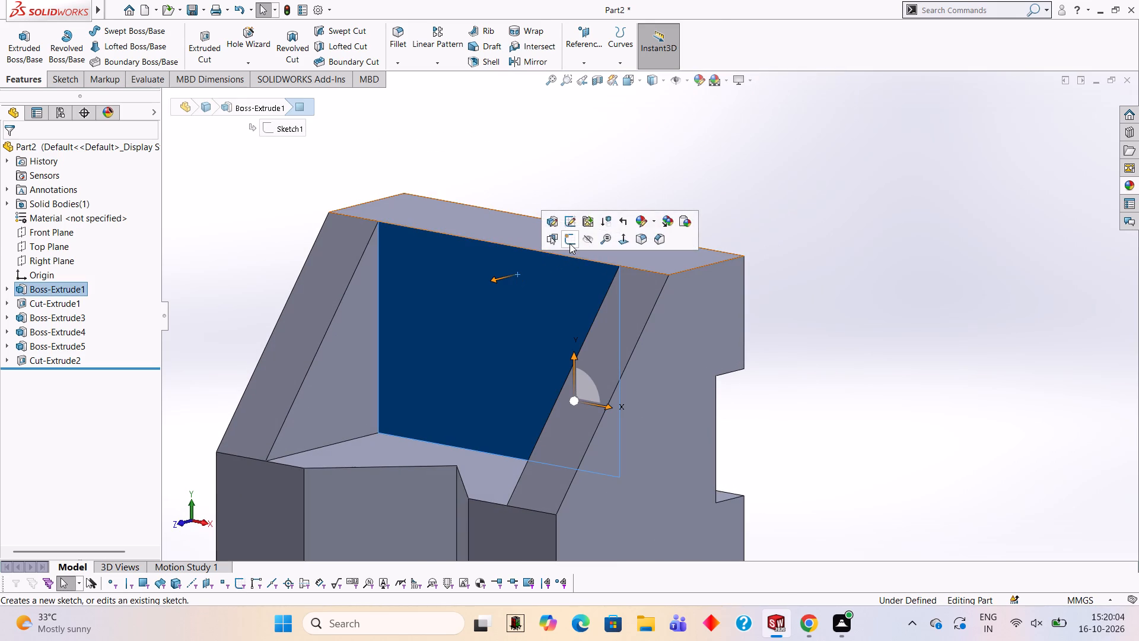
click(569, 243)
key(ctrl+8)
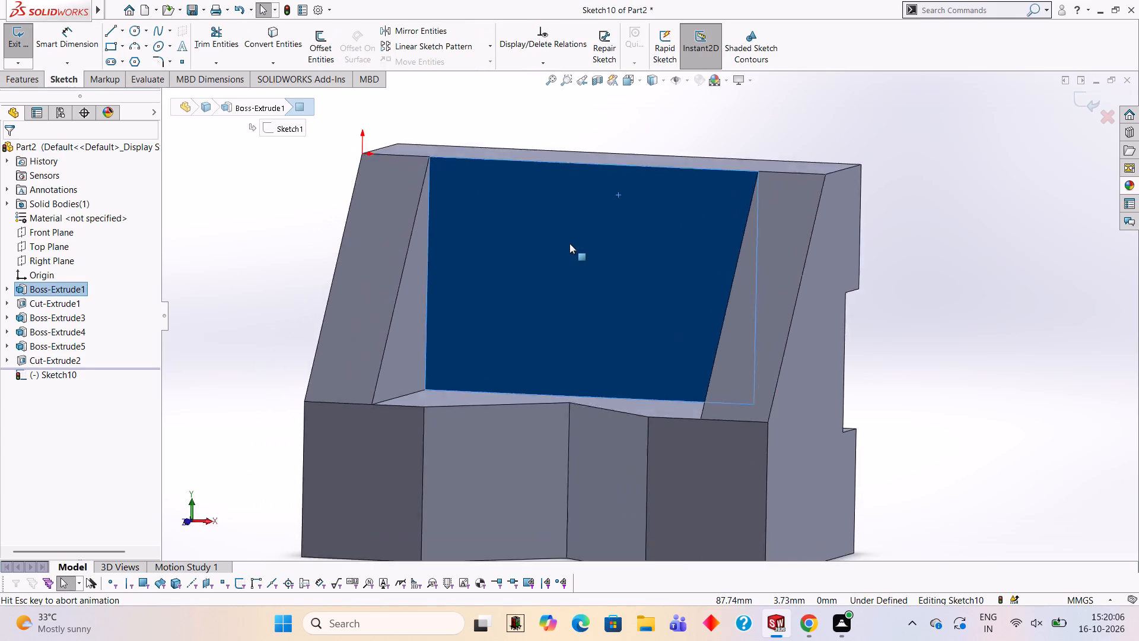
Draw an 18 mm line along the face's top edge from its midpoint, and a 36 mm line back across it, centred on the edge.
scroll(530, 170, up, 2)
scroll(530, 170, down, 2)
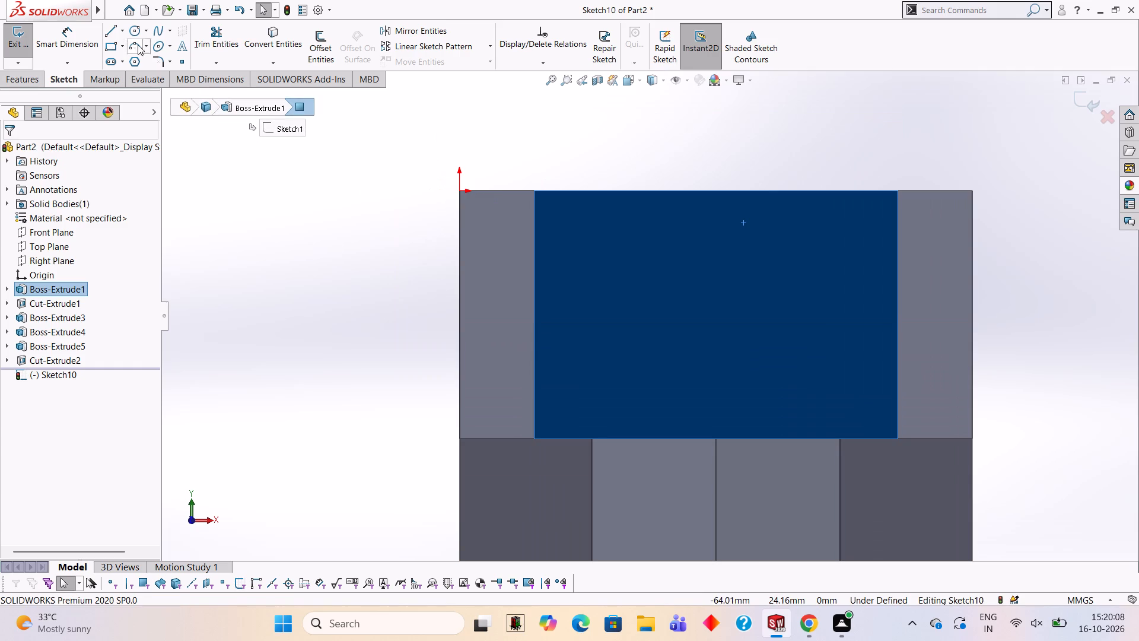
click(113, 34)
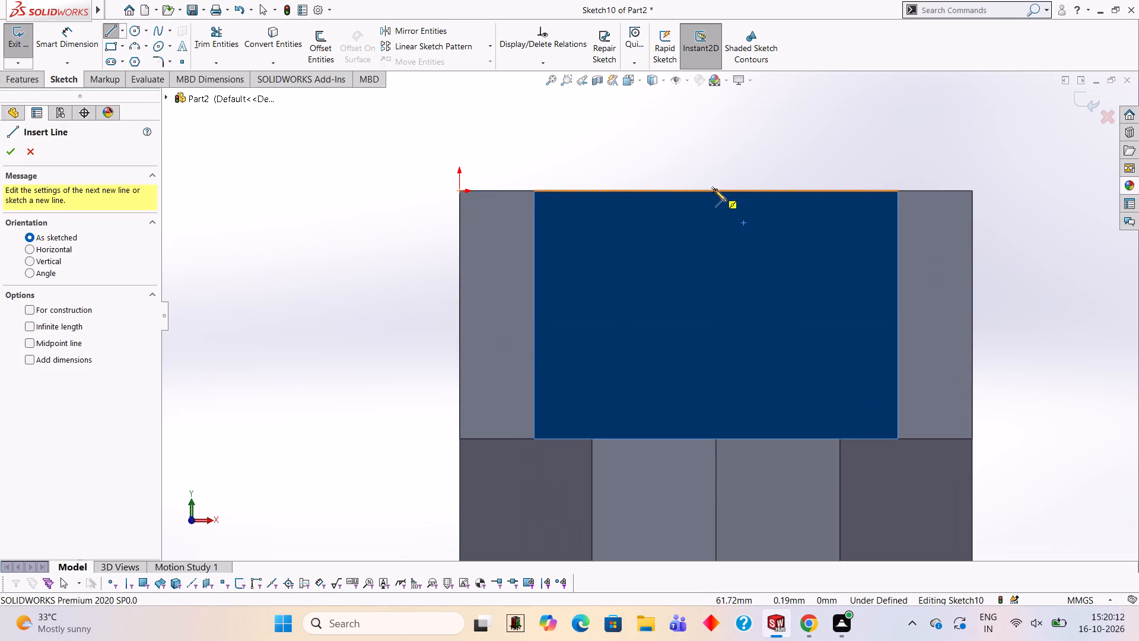
click(715, 190)
text(18)
key(Return)
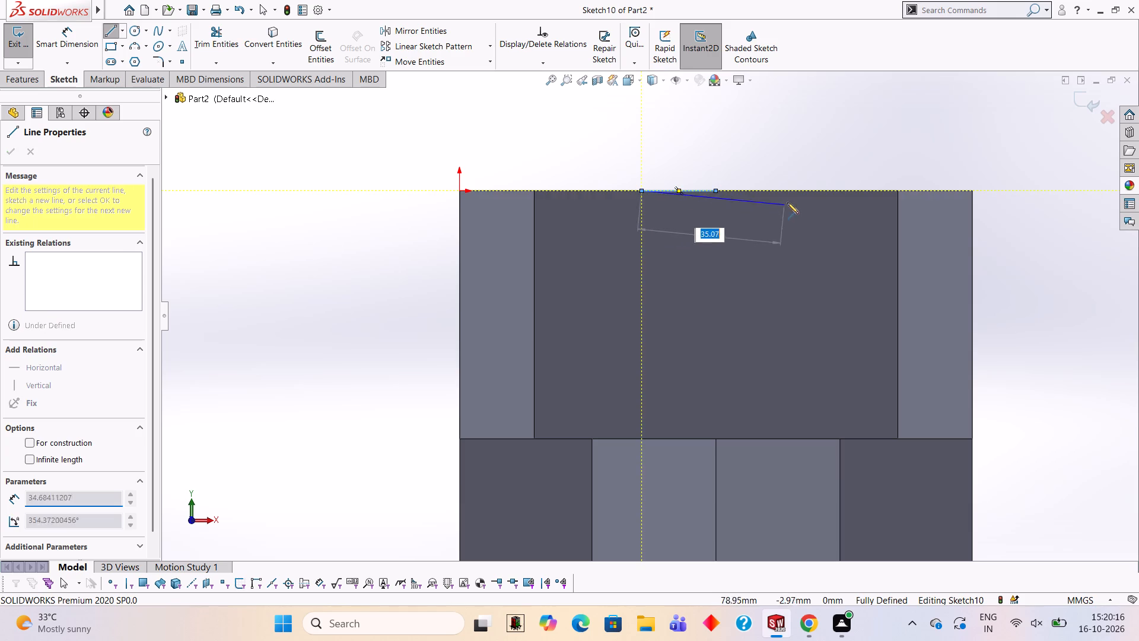
text(36)
key(Return)
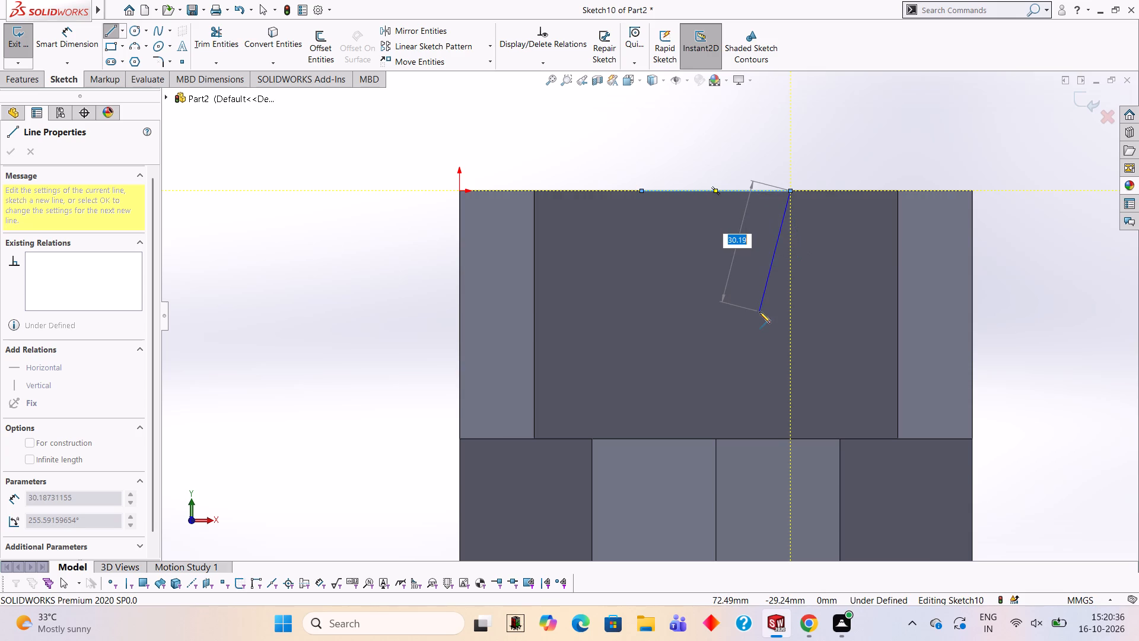
key(Escape)
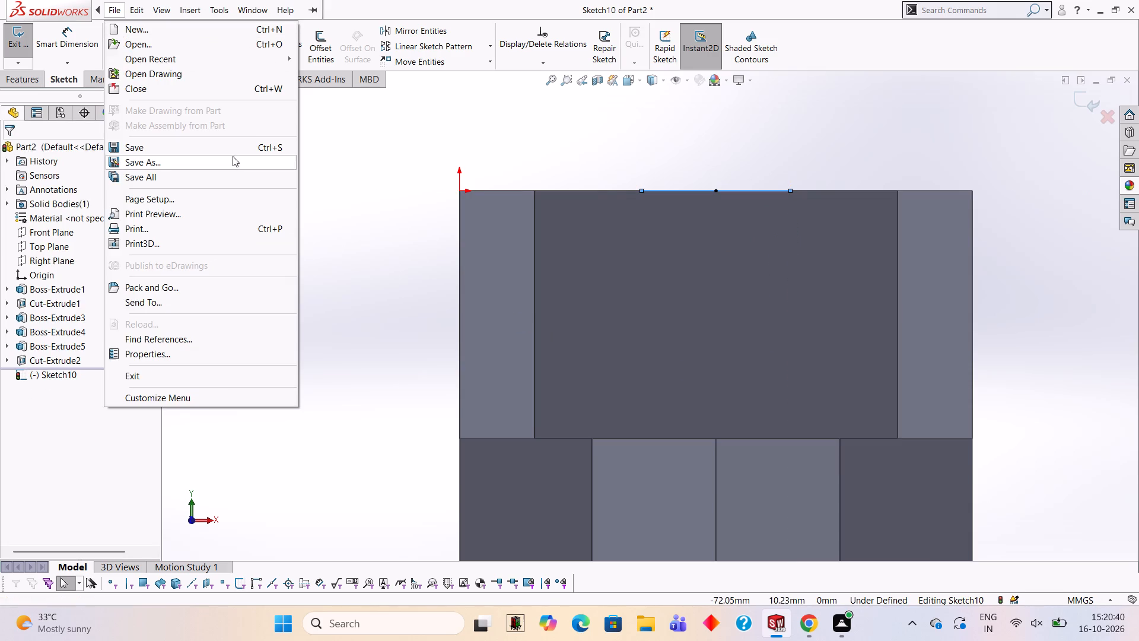
key(Escape)
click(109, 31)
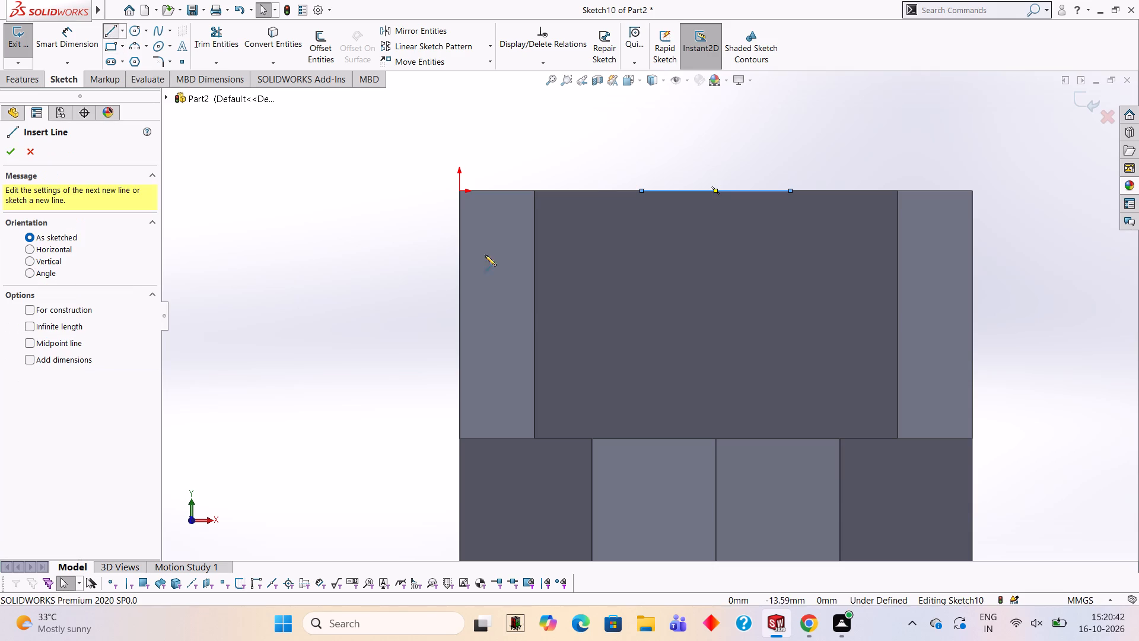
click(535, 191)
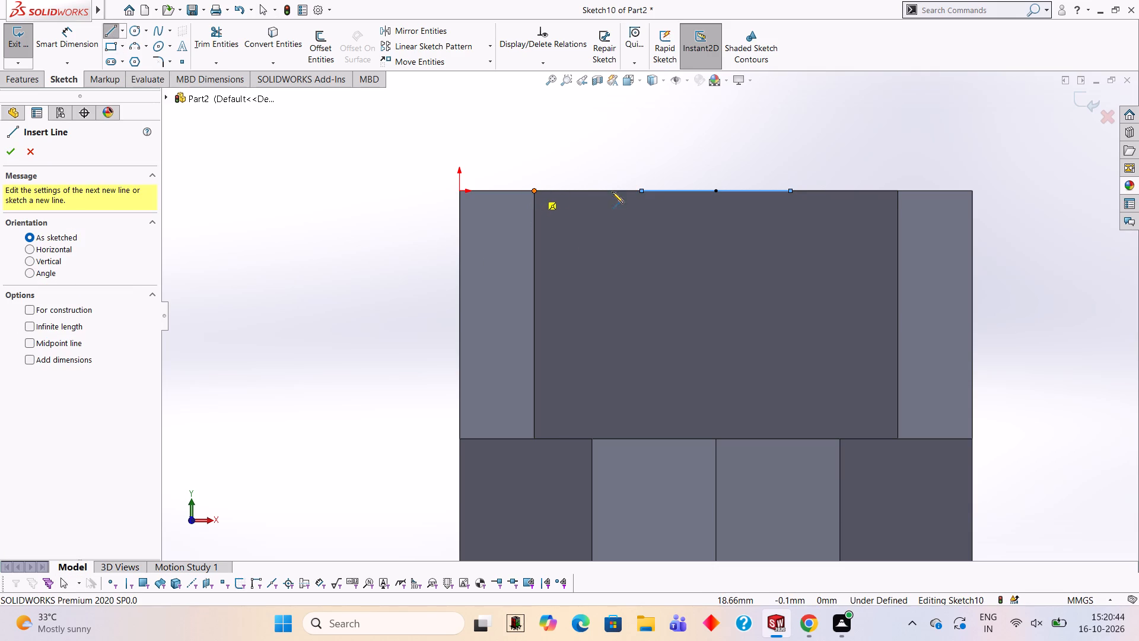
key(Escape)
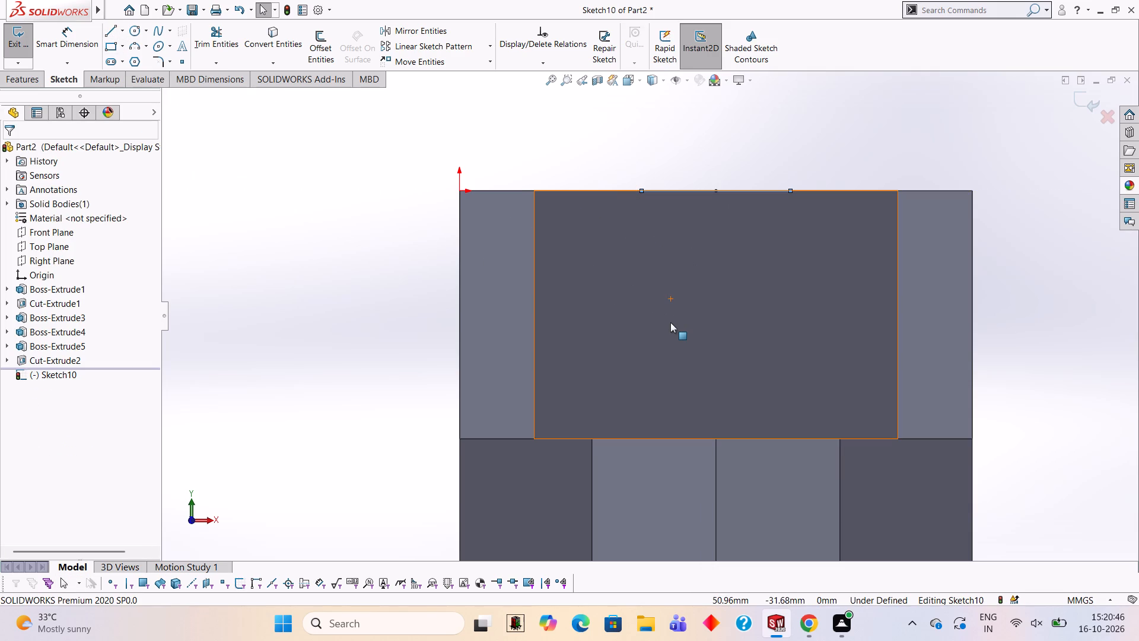
Draw an 18 mm vertical line down from the top edge's midpoint and join its tip to both ends of the 36 mm line.
click(106, 28)
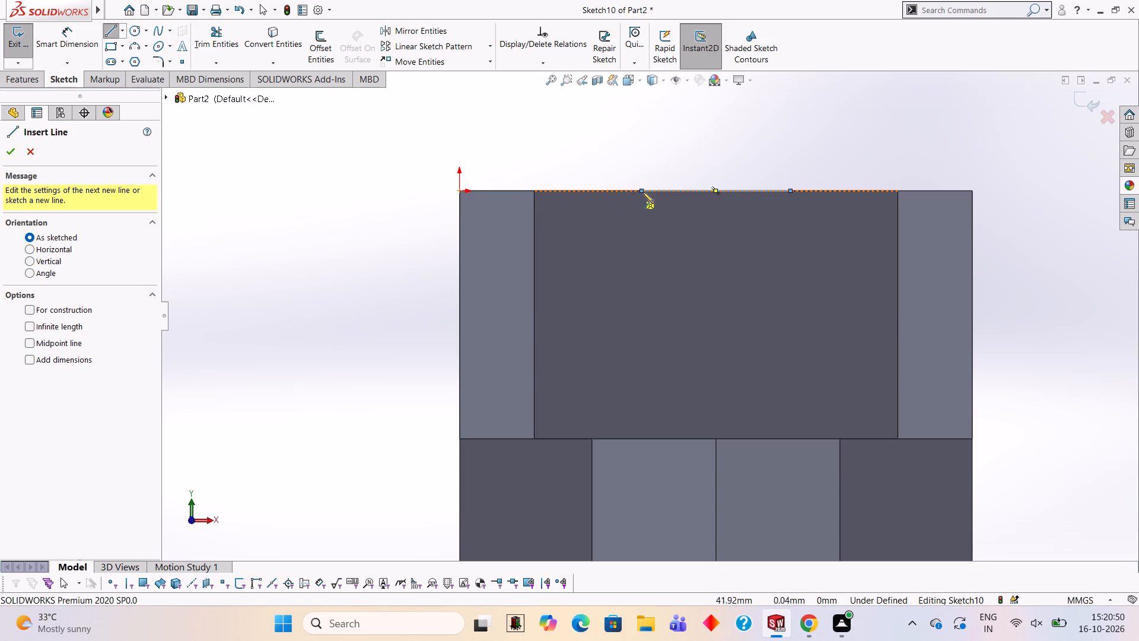
click(715, 189)
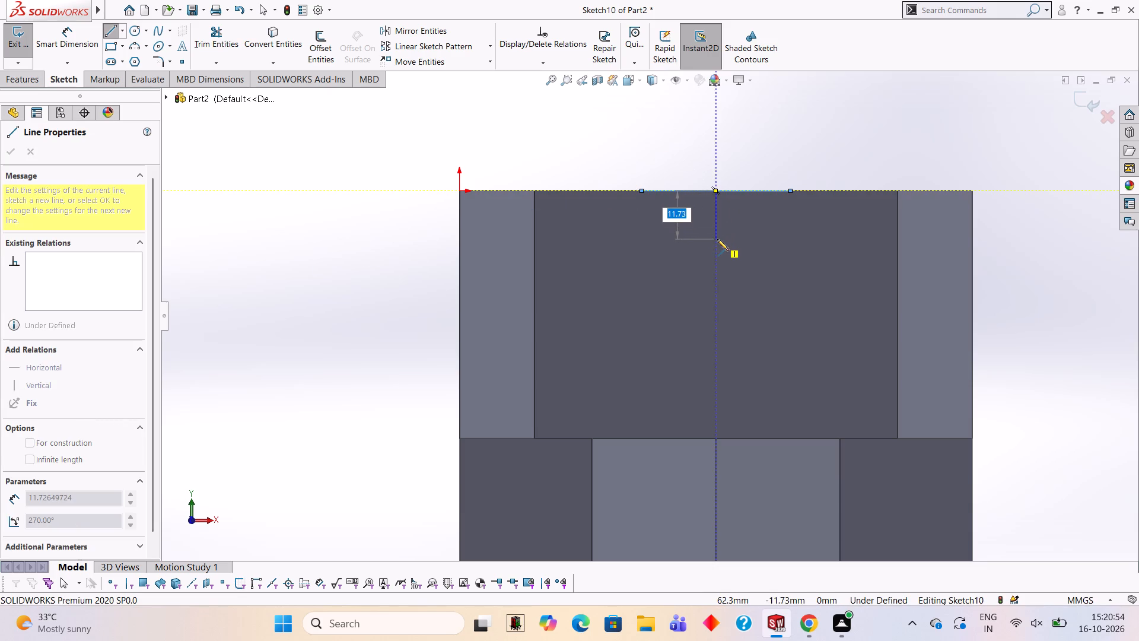
text(18)
key(Return)
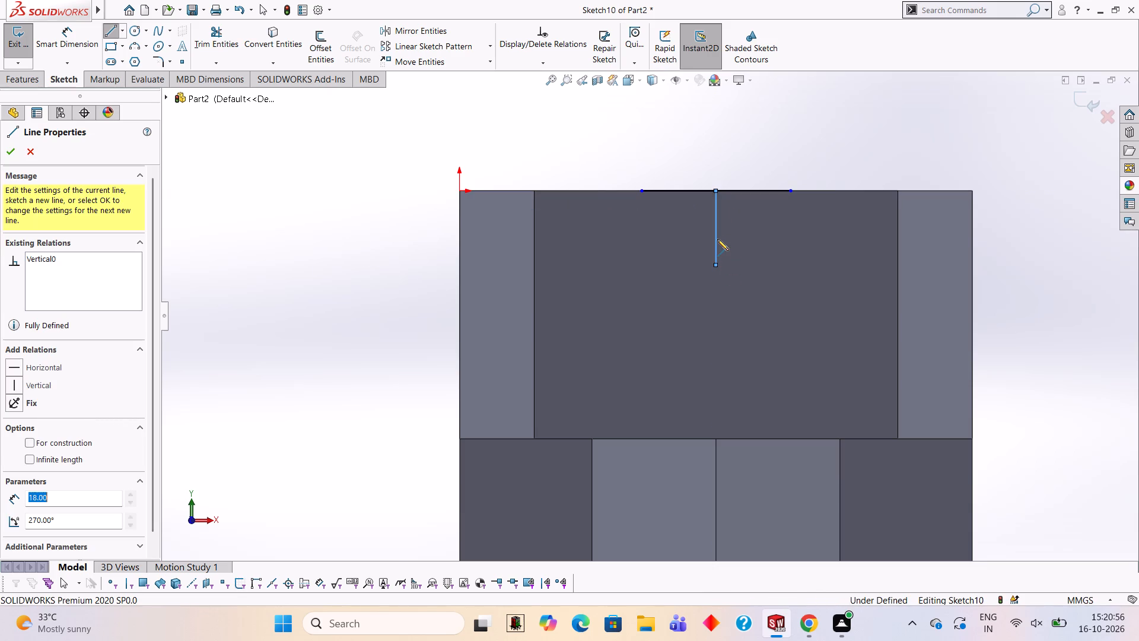
click(793, 192)
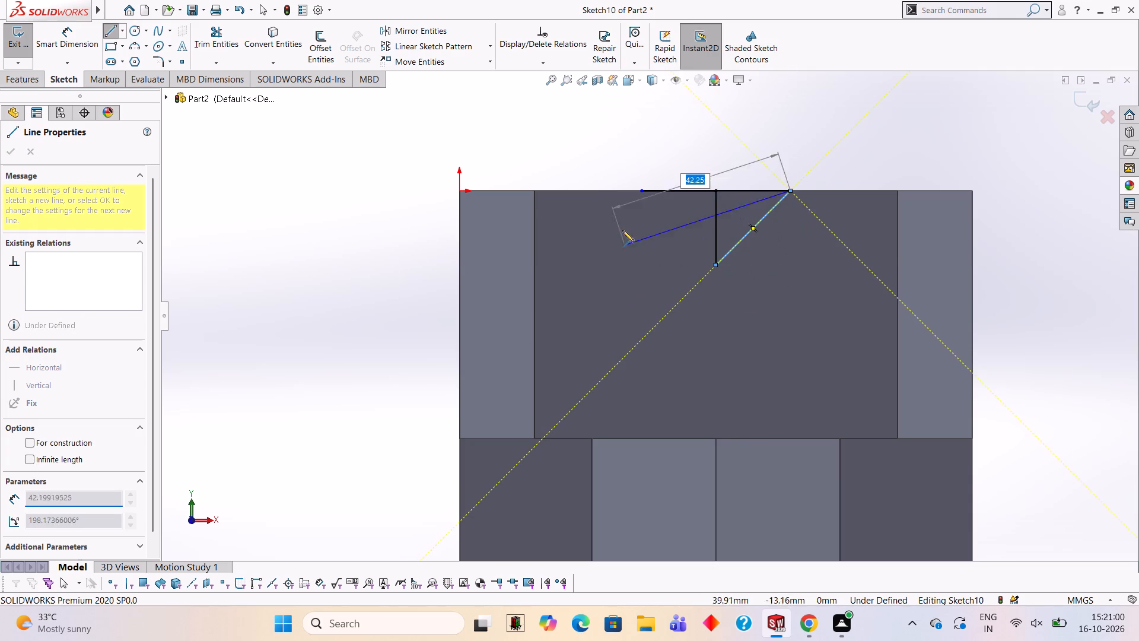
click(638, 189)
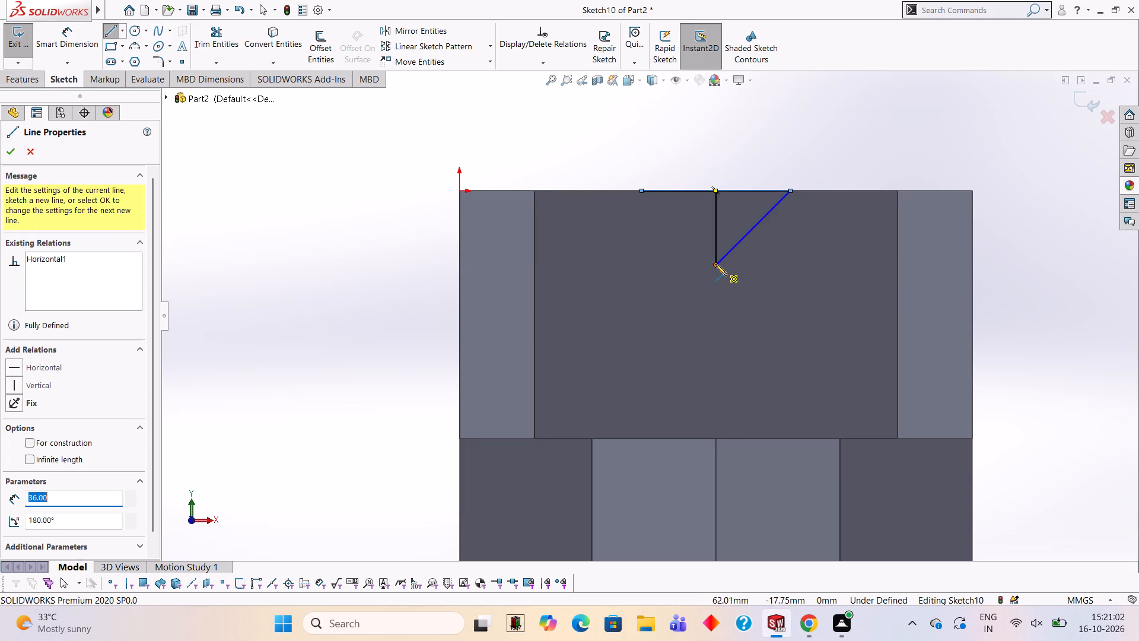
click(715, 264)
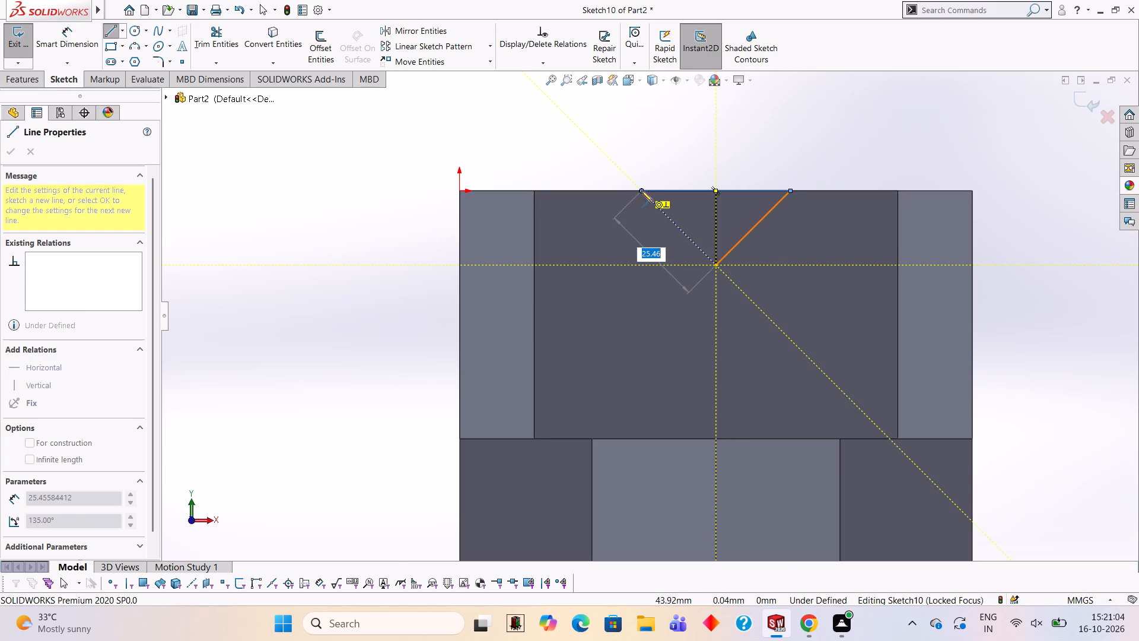
click(641, 191)
Trim away the vertical middle line, leaving only the triangle's outline.
click(217, 52)
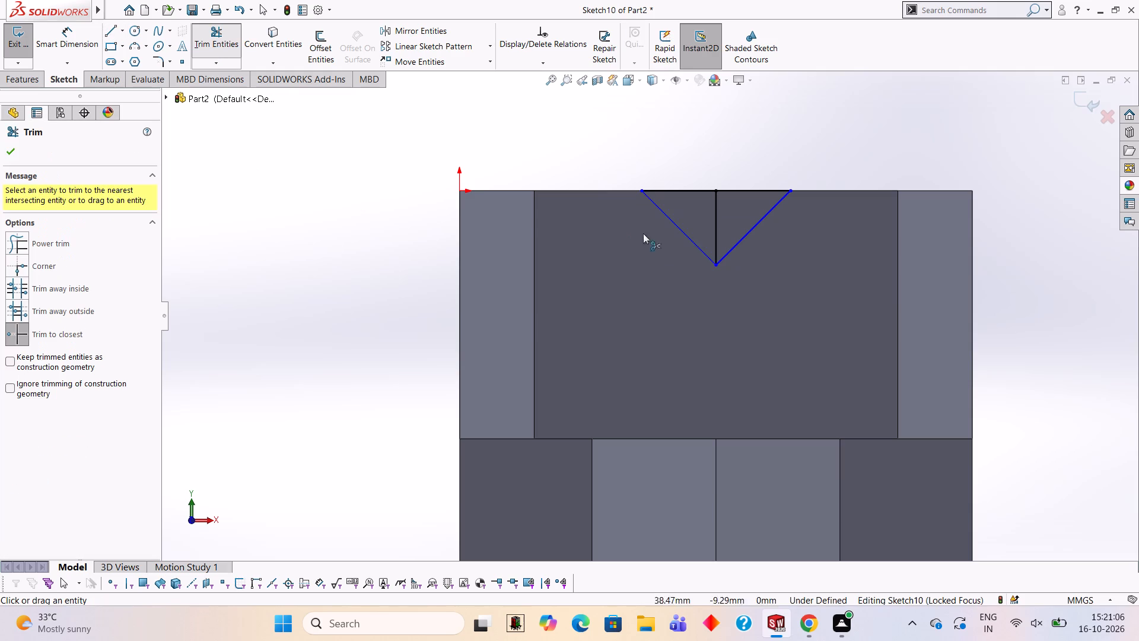
click(714, 224)
Cut the triangular region as a blind extruded cut 40 mm deep through the upright block.
scroll(785, 245, up, 2)
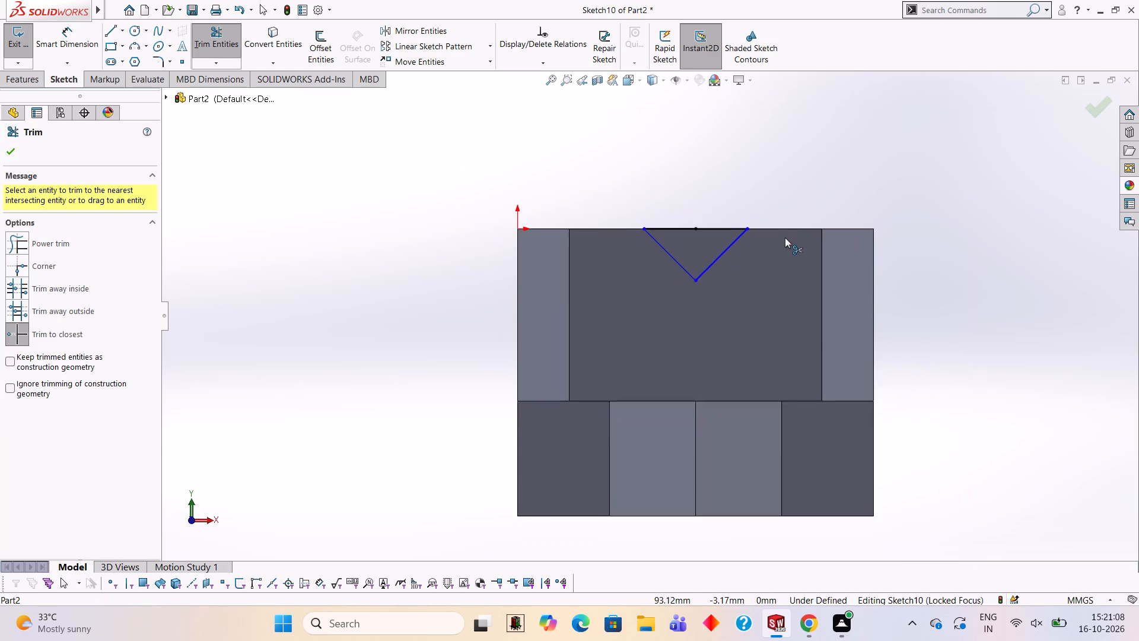
scroll(784, 237, down, 1)
middle_drag(784, 240, 746, 367)
scroll(746, 367, up, 1)
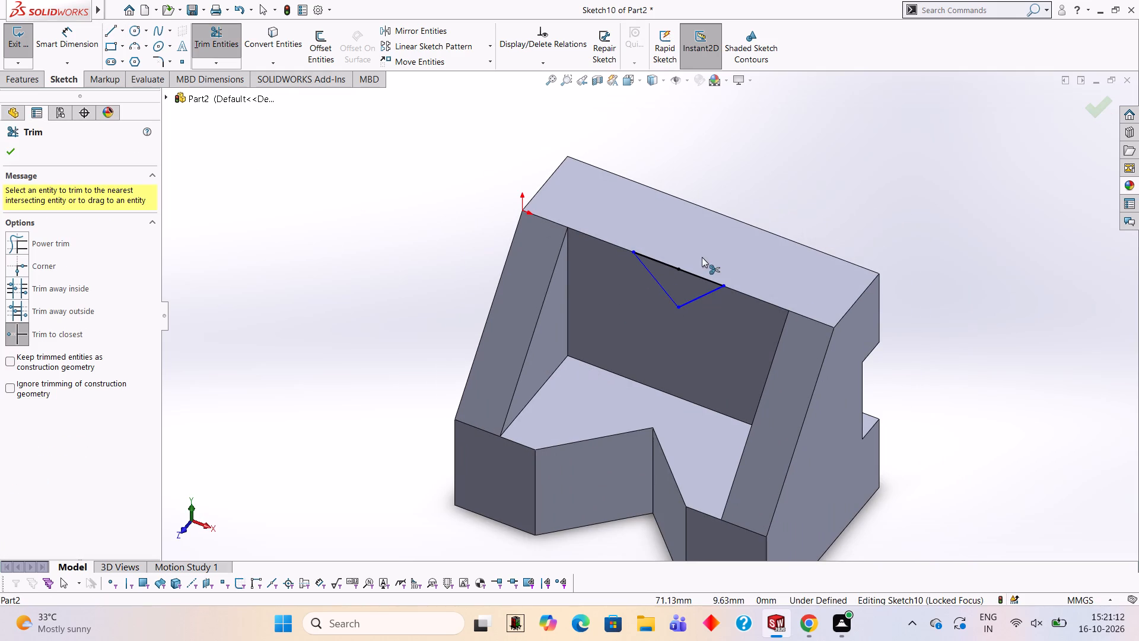
click(33, 80)
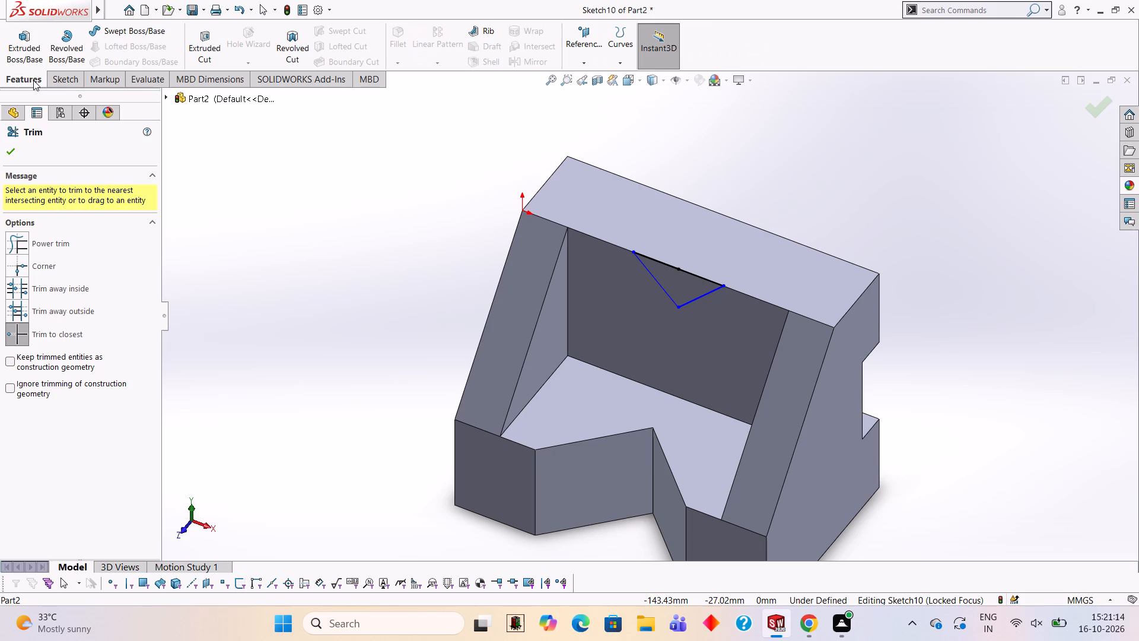
click(201, 45)
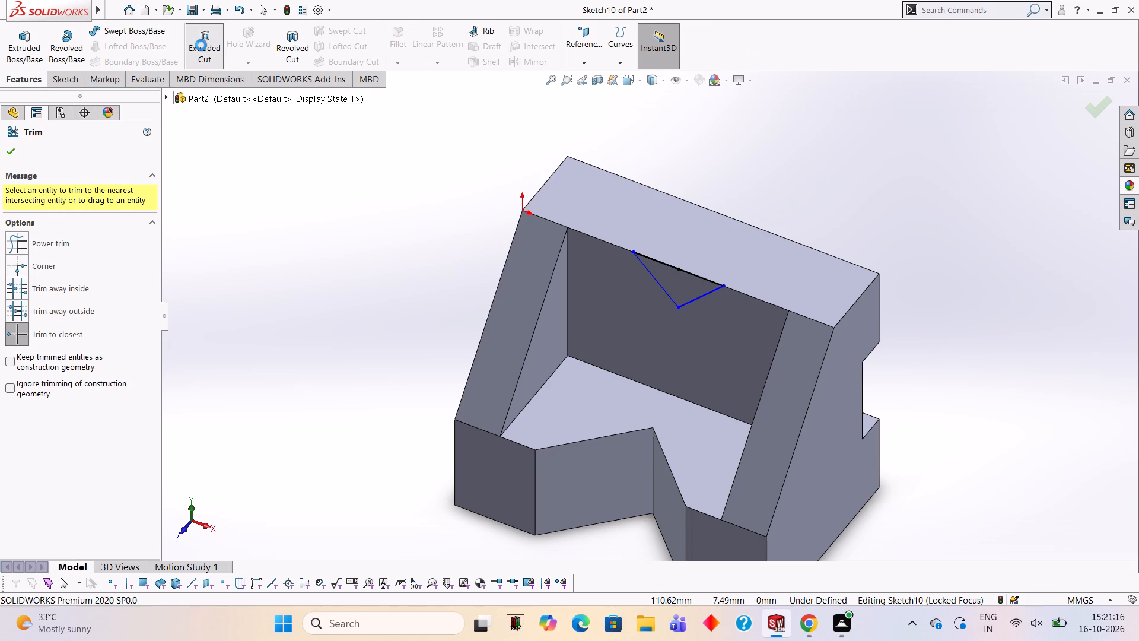
click(670, 274)
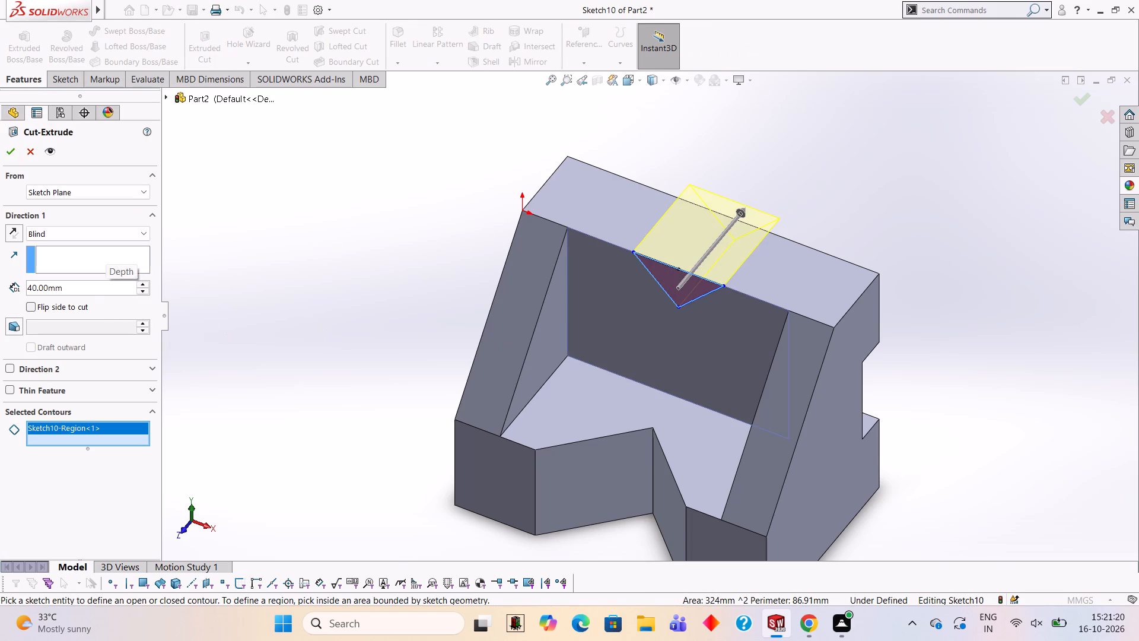
click(13, 156)
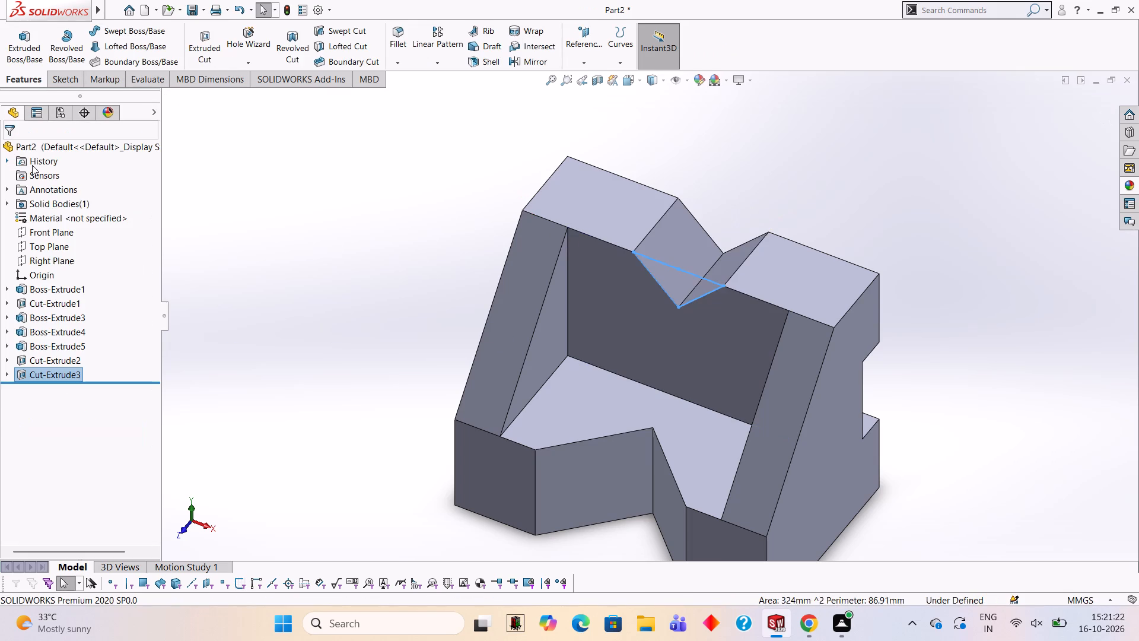
Examine the block with both V-shaped cuts from several sides.
click(348, 247)
middle_drag(421, 342, 654, 415)
scroll(654, 415, down, 1)
middle_drag(500, 259, 530, 368)
scroll(463, 348, up, 3)
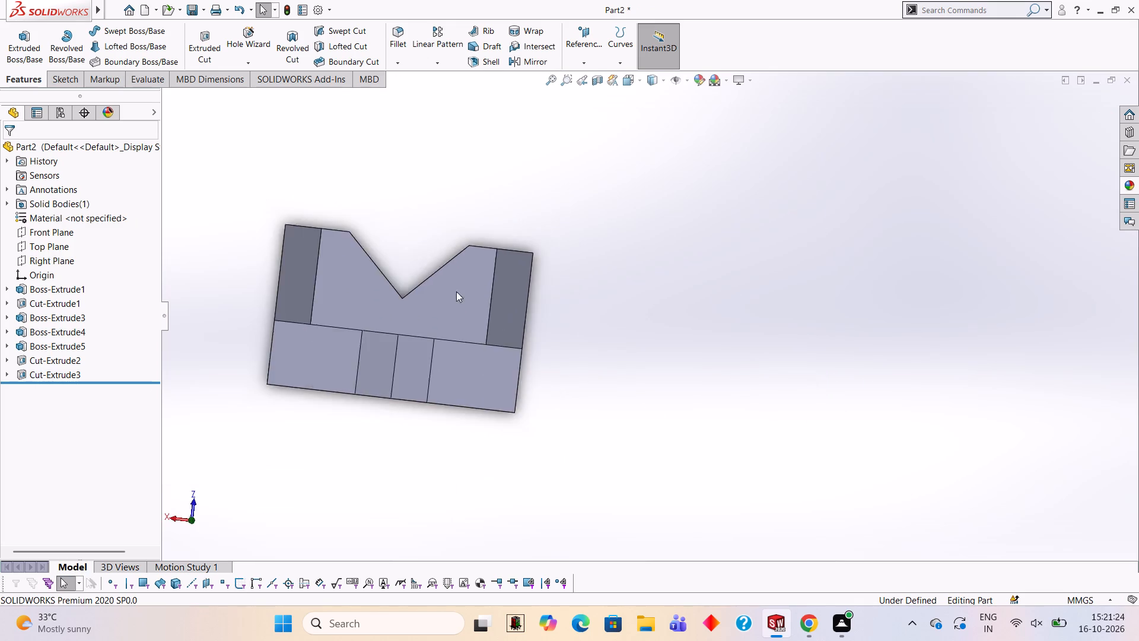
middle_drag(570, 347, 730, 211)
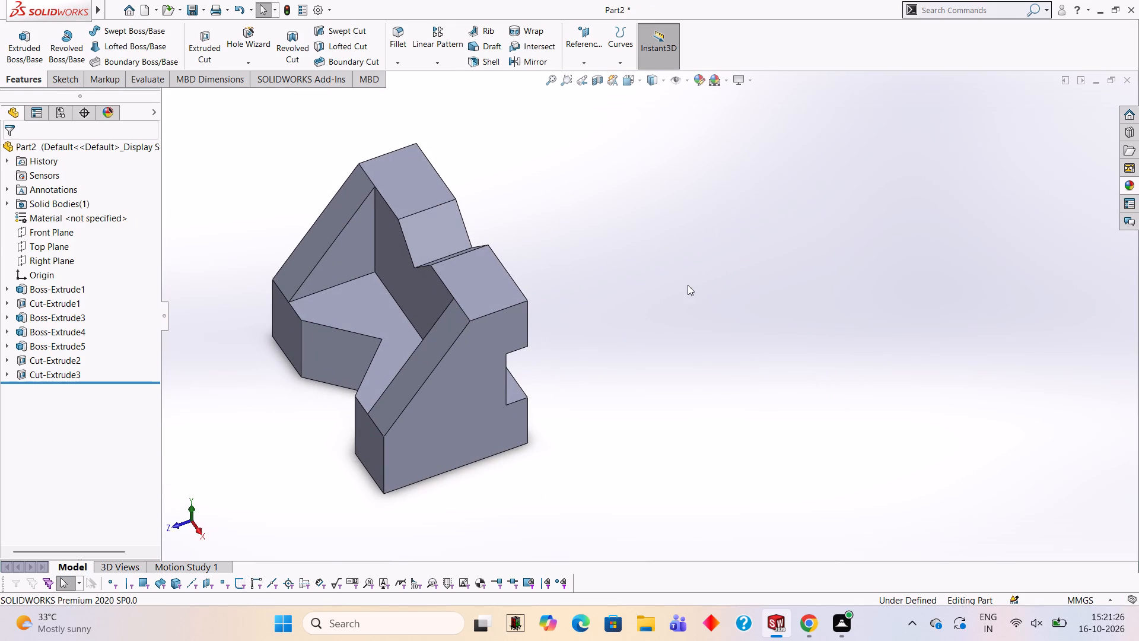
middle_drag(653, 283, 618, 210)
middle_drag(593, 277, 645, 373)
scroll(529, 332, up, 3)
middle_drag(477, 299, 484, 240)
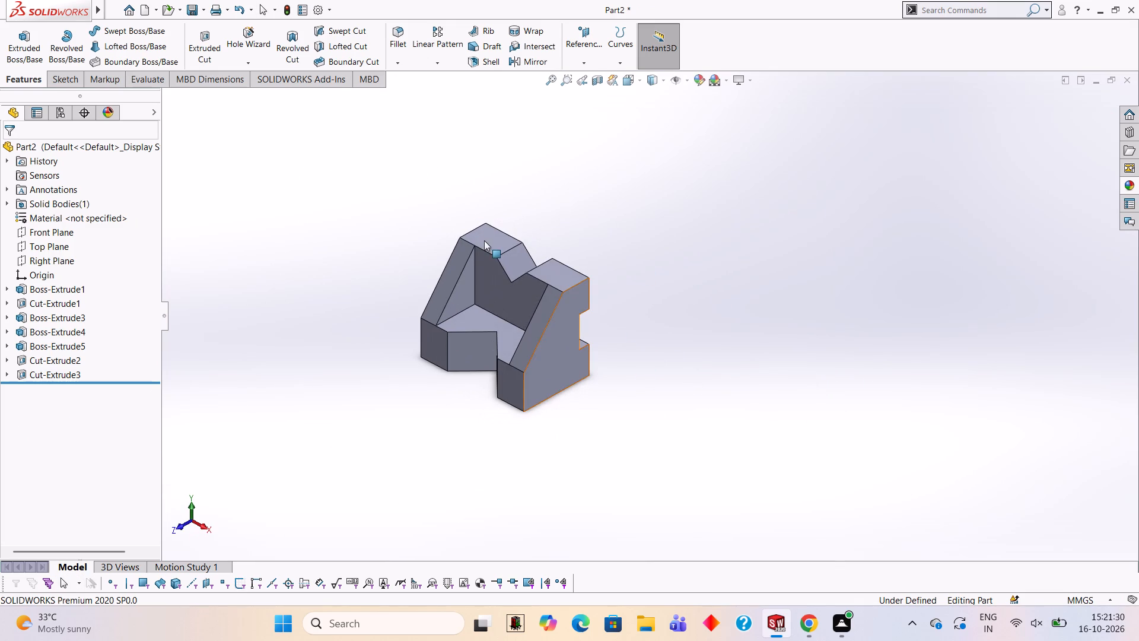
scroll(762, 446, down, 1)
scroll(475, 306, up, 2)
scroll(439, 275, down, 3)
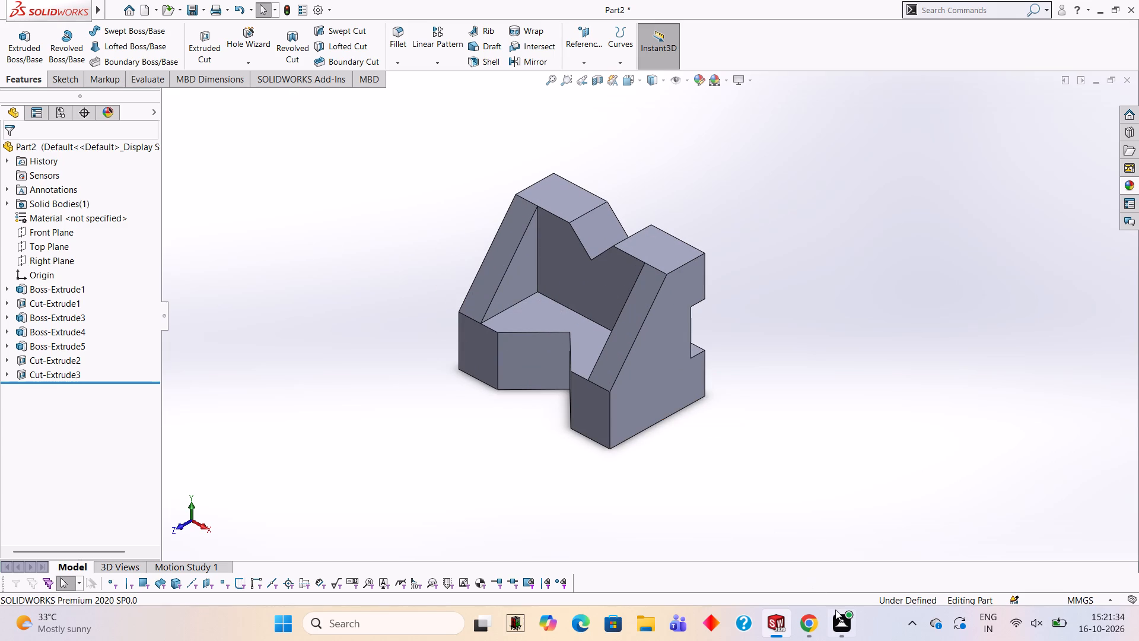
scroll(638, 379, down, 1)
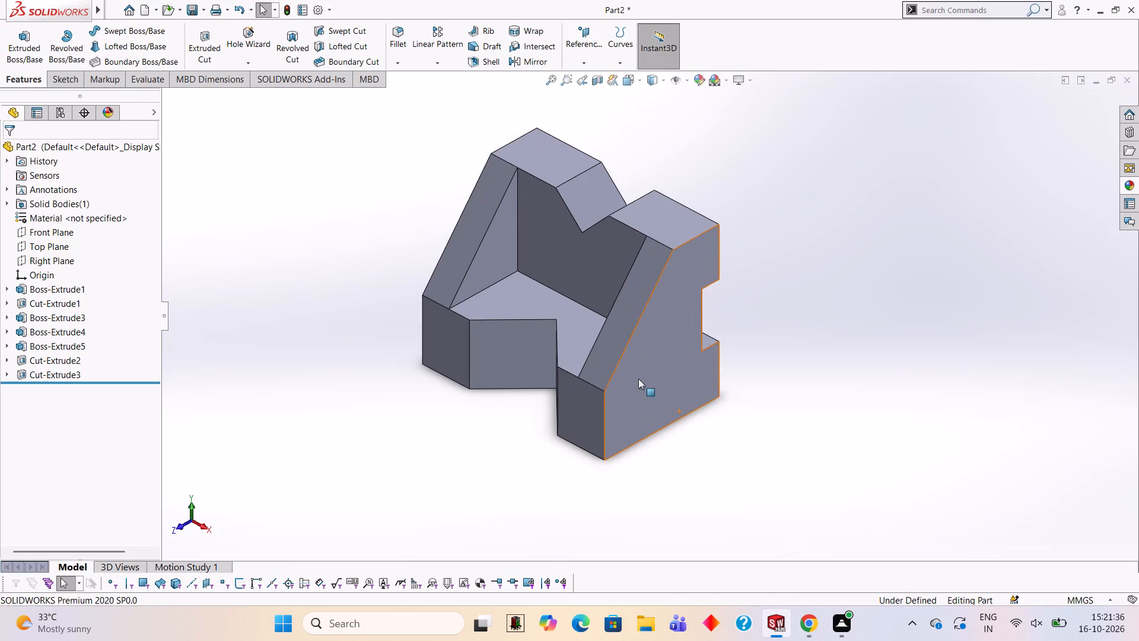
scroll(634, 364, up, 2)
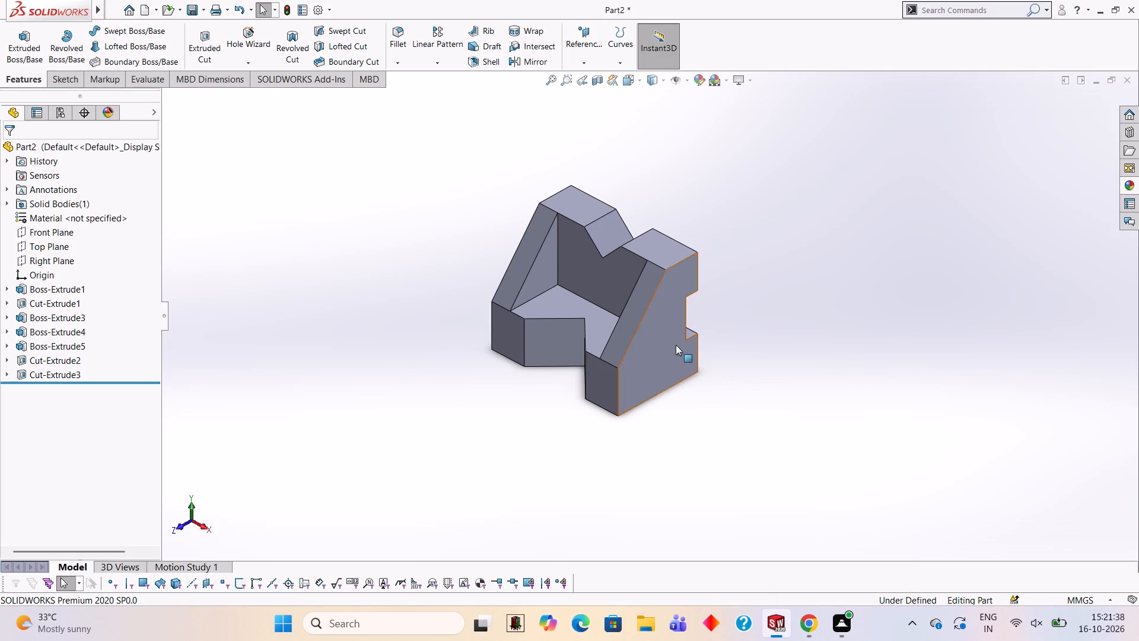
Open a new sketch on the block's outer side face, the one showing the rear slot's profile.
click(666, 331)
click(715, 299)
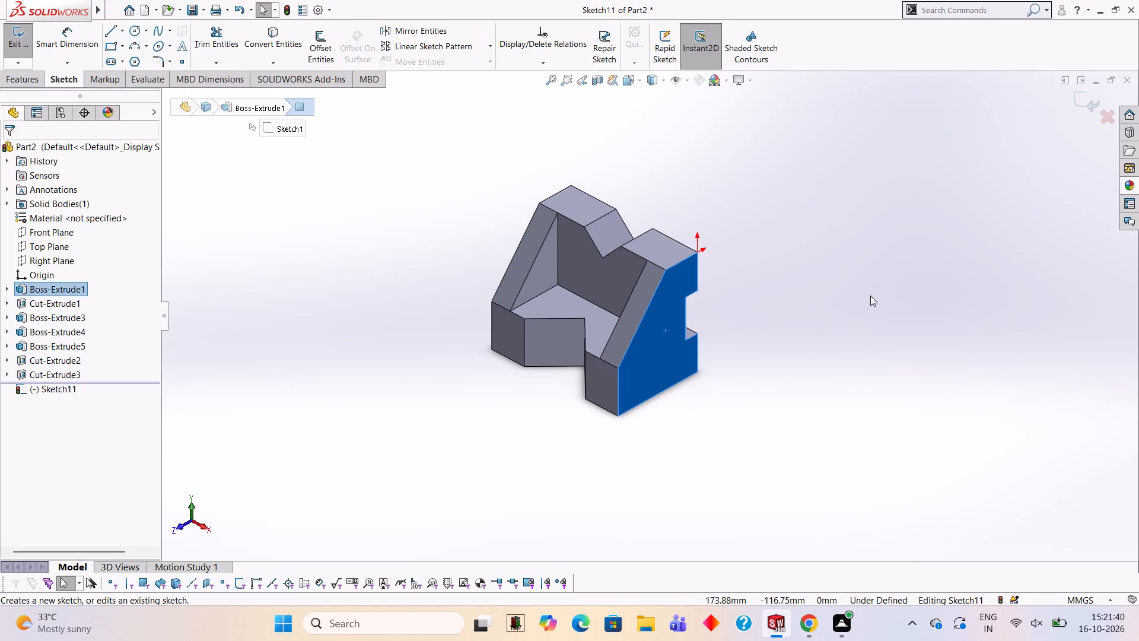
click(848, 343)
Inspect the block's V-cuts, ribs and rear slot from several angles.
scroll(569, 288, down, 1)
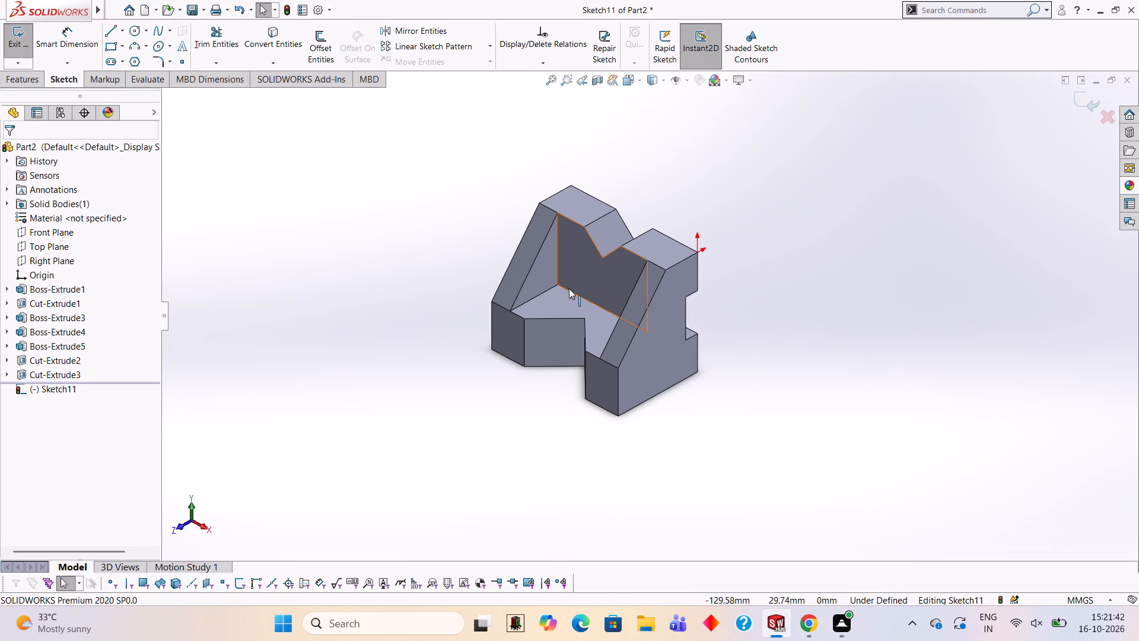
scroll(569, 288, down, 2)
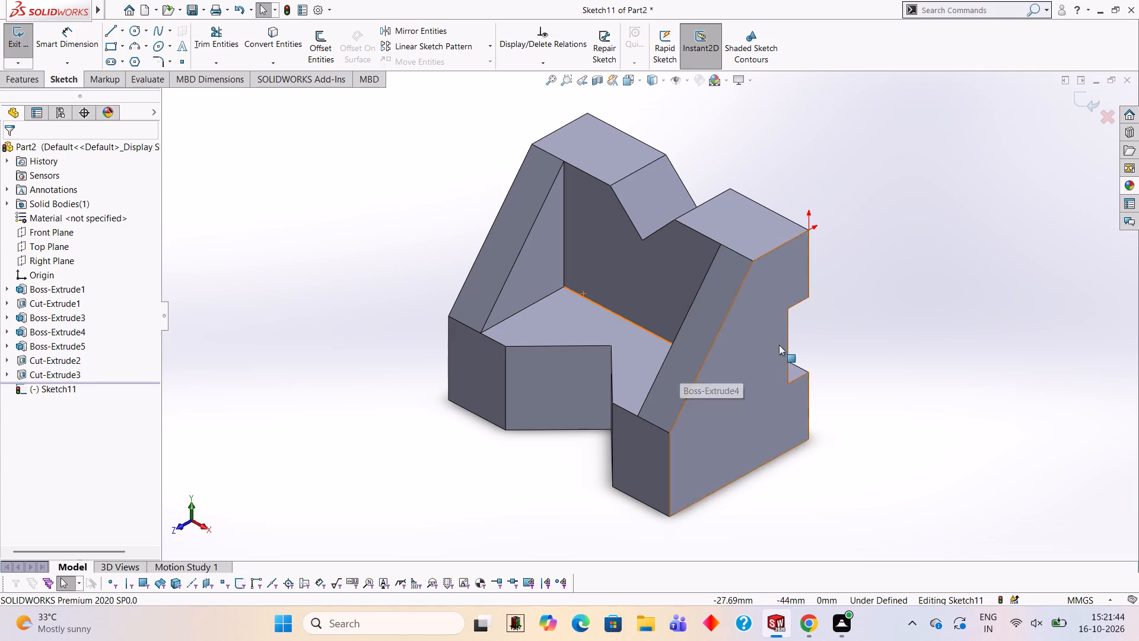
middle_drag(883, 277, 693, 393)
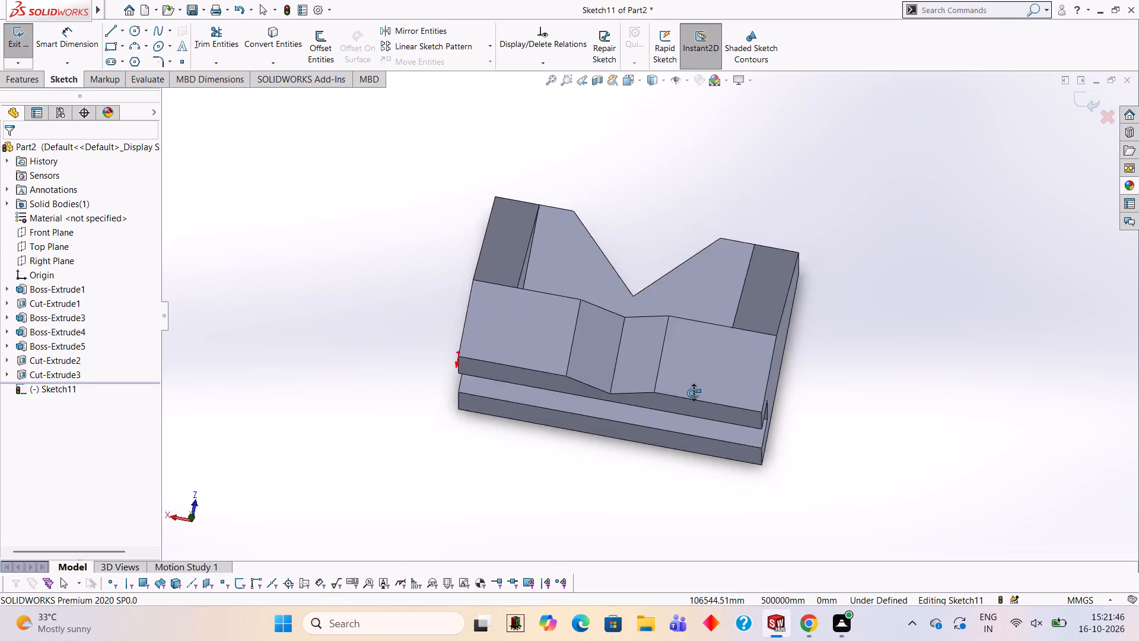
middle_drag(693, 393, 739, 313)
middle_drag(726, 329, 701, 415)
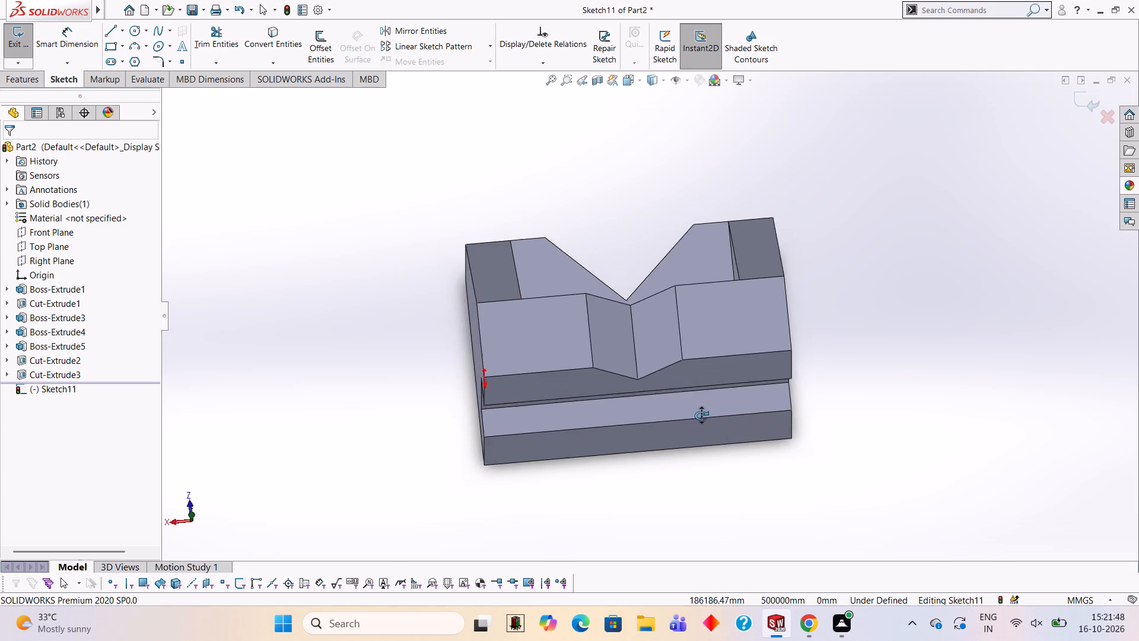
middle_drag(701, 415, 868, 299)
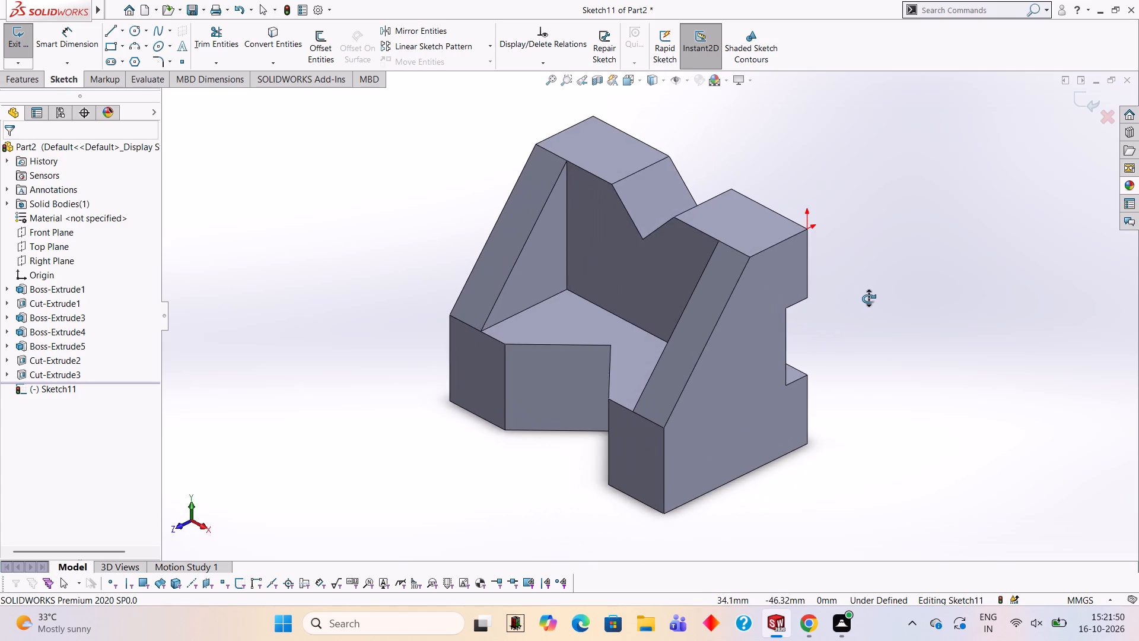
middle_drag(868, 299, 863, 290)
middle_drag(863, 290, 855, 276)
scroll(676, 338, down, 2)
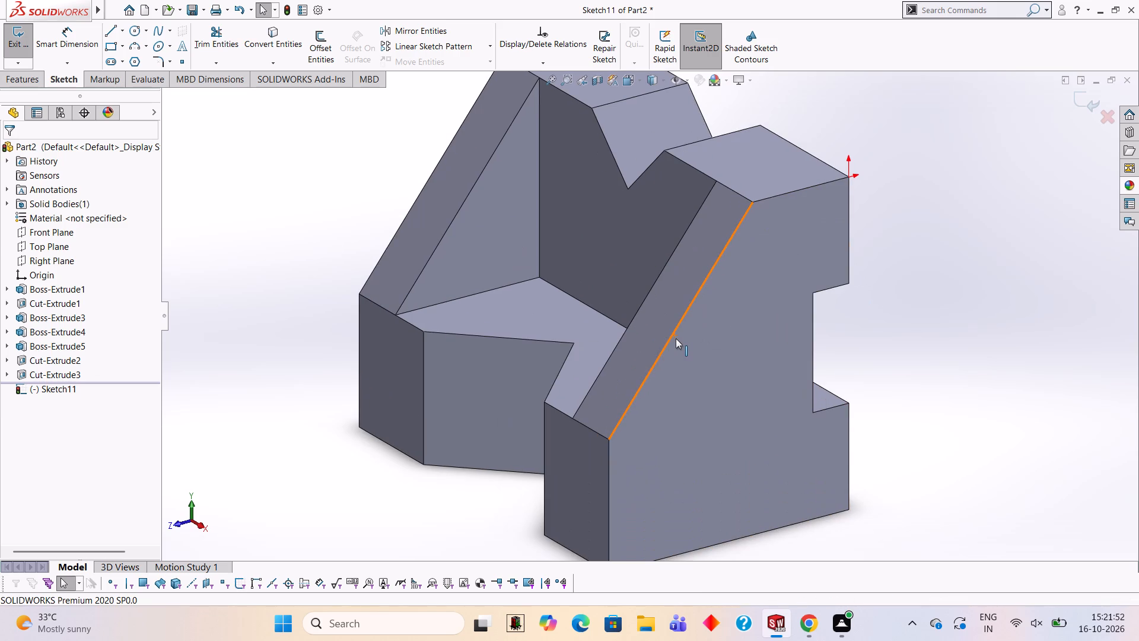
Apply the yellow solid-colour appearance to the whole body.
click(1135, 181)
drag(1017, 307, 645, 318)
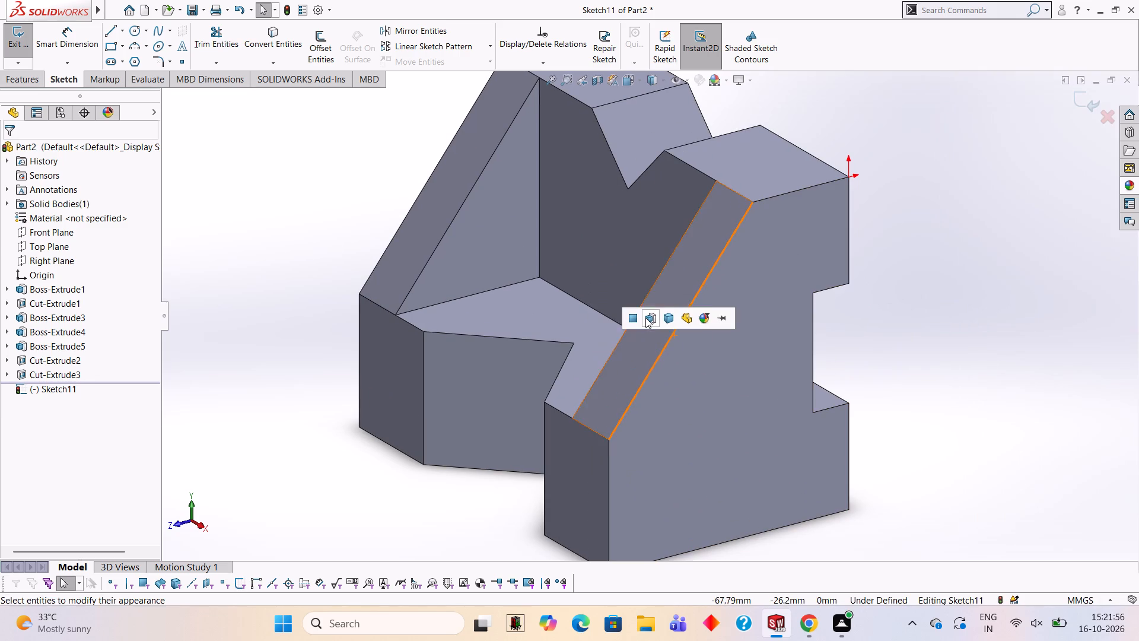
click(664, 317)
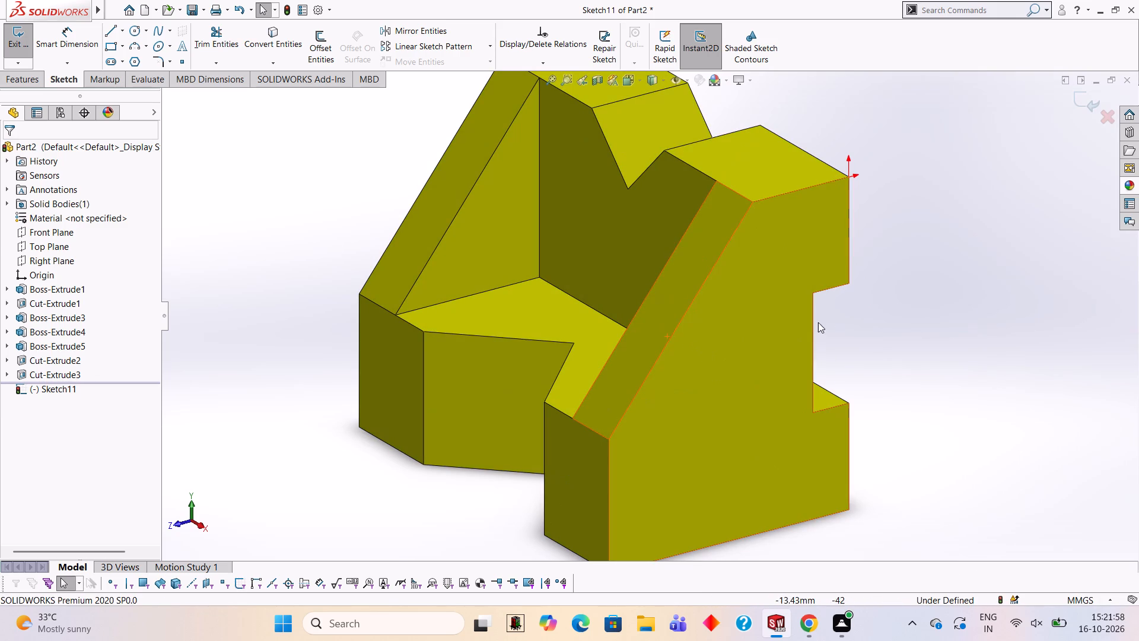
Apply the Pink solid appearance to the V-shaped cut in the front of the base.
click(1130, 185)
scroll(1036, 315, down, 1)
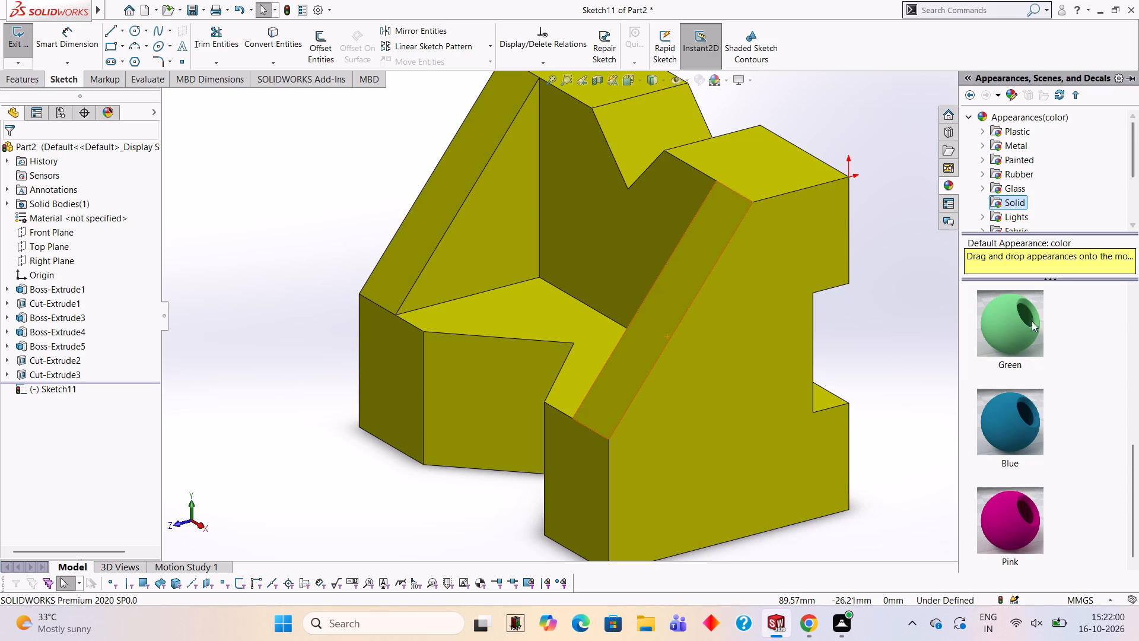
scroll(1032, 321, down, 1)
drag(1018, 515, 483, 372)
click(483, 372)
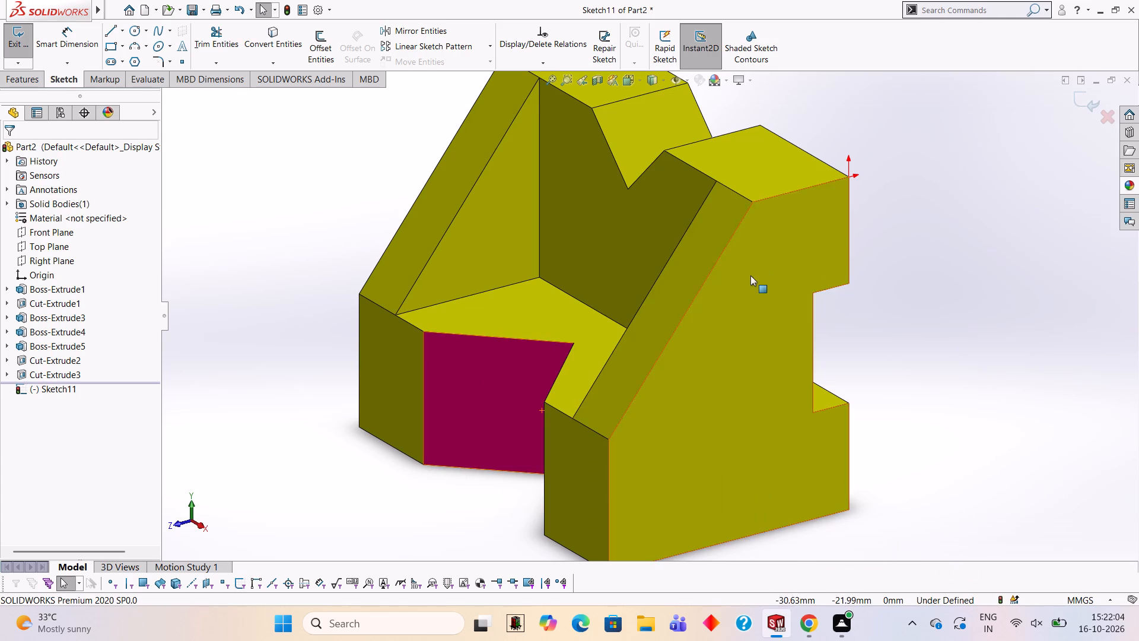
Apply the Pink solid appearance to the V-shaped cut in the top of the upright block.
middle_drag(754, 277, 741, 329)
scroll(722, 256, down, 4)
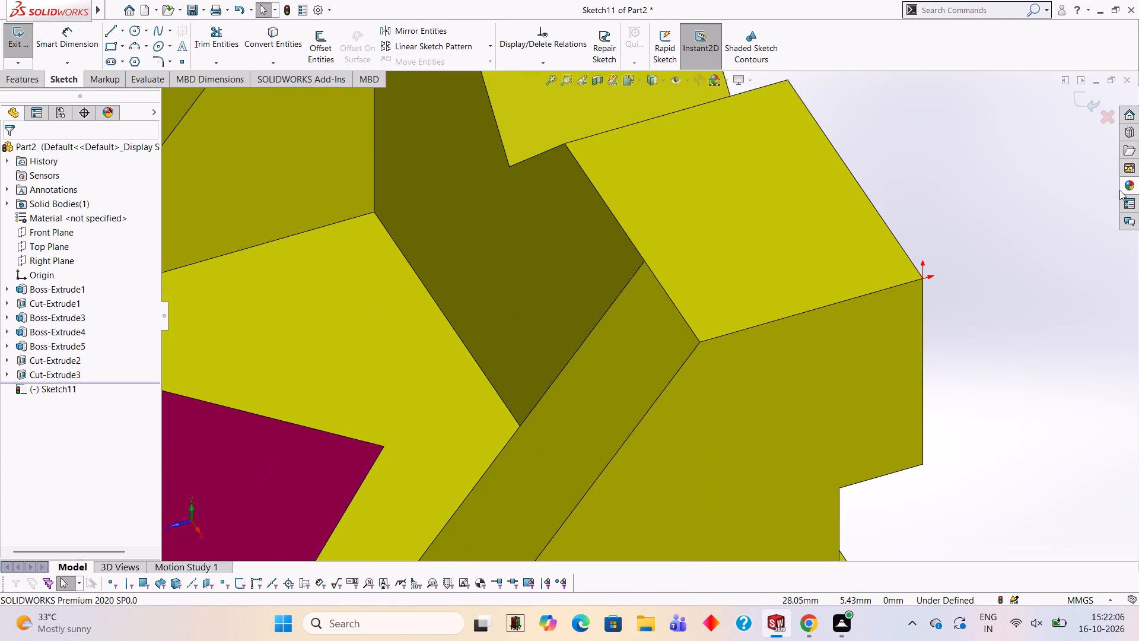
click(1127, 189)
scroll(940, 245, up, 3)
drag(1008, 497, 1000, 497)
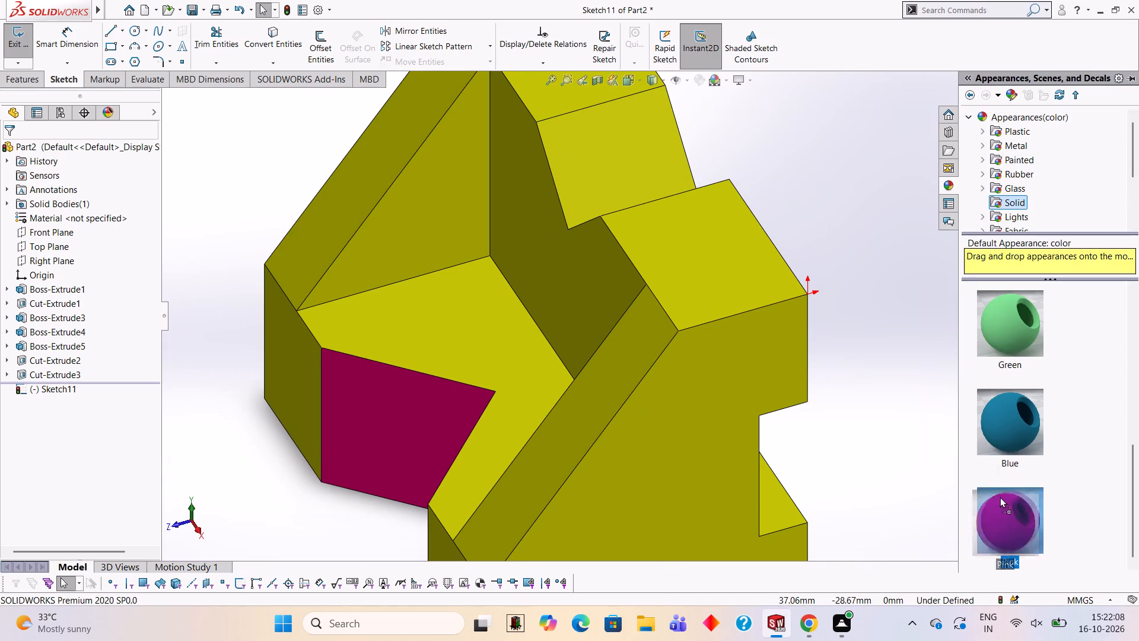
drag(1000, 497, 632, 131)
click(632, 131)
scroll(634, 192, up, 3)
scroll(726, 344, down, 1)
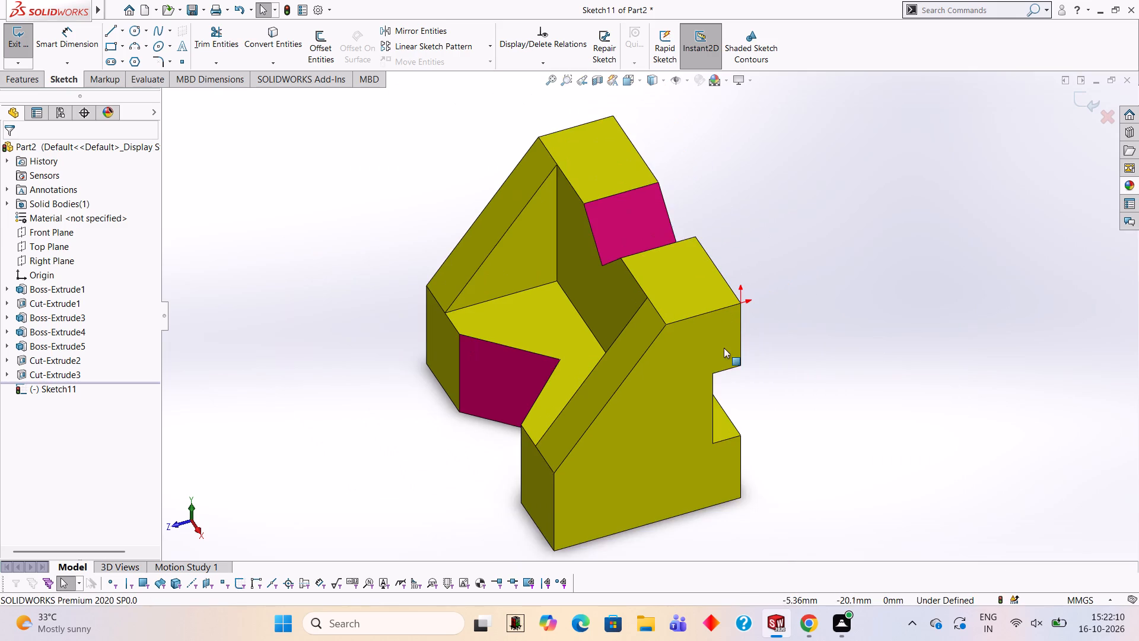
Apply the Blue solid appearance to the base's top face between the two ribs, that face only.
scroll(724, 348, down, 1)
scroll(578, 388, up, 2)
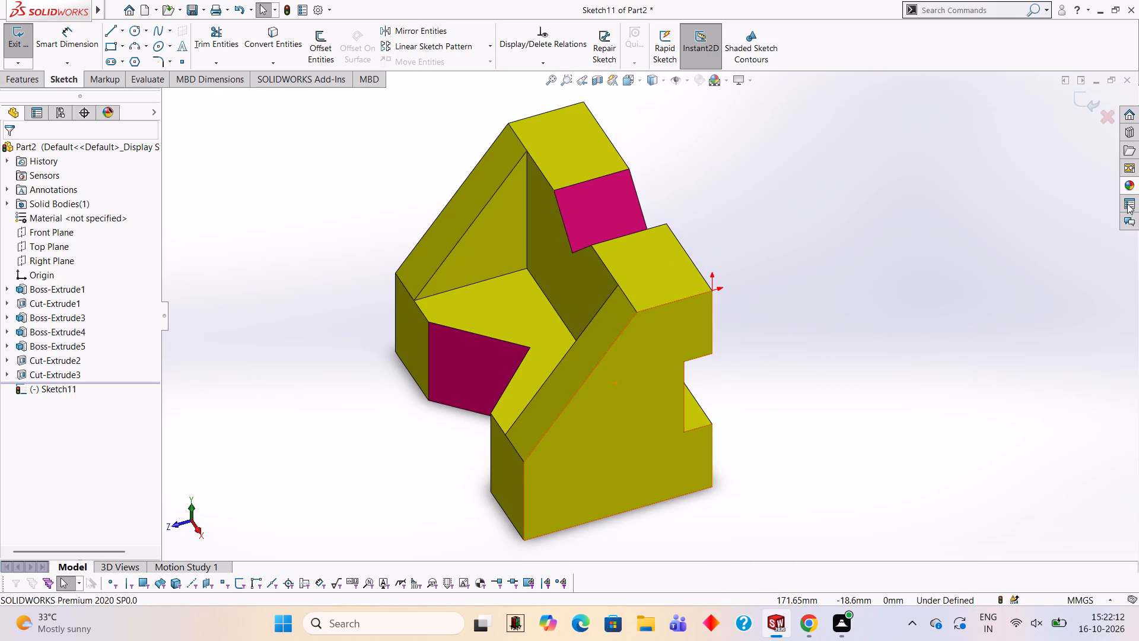
click(1135, 188)
scroll(1010, 377, down, 2)
drag(1009, 422, 412, 256)
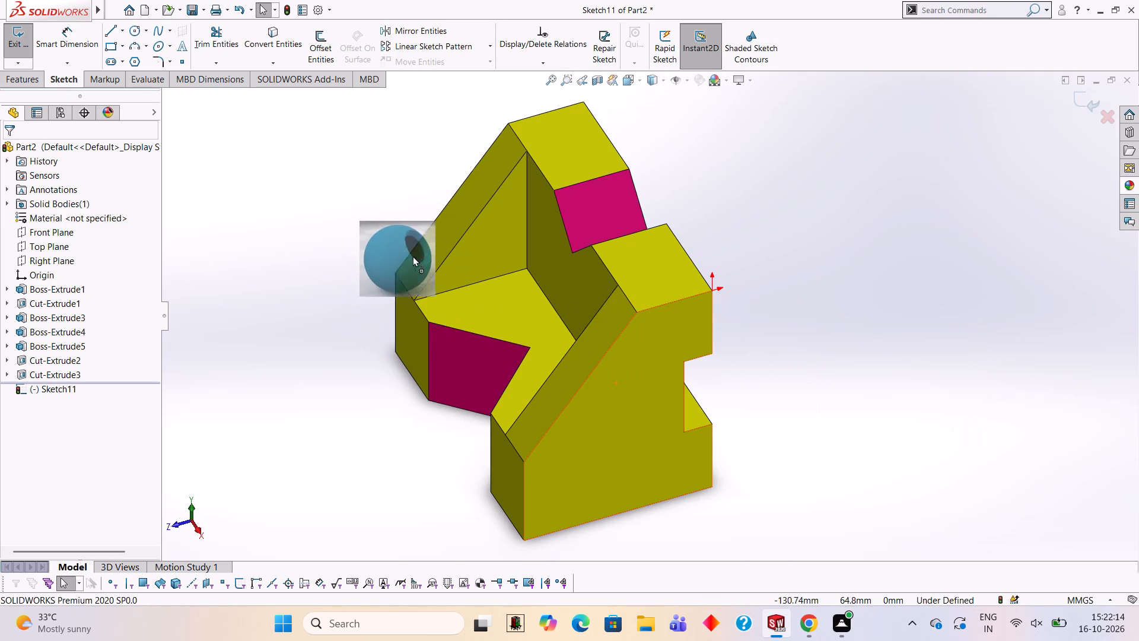
drag(412, 256, 522, 278)
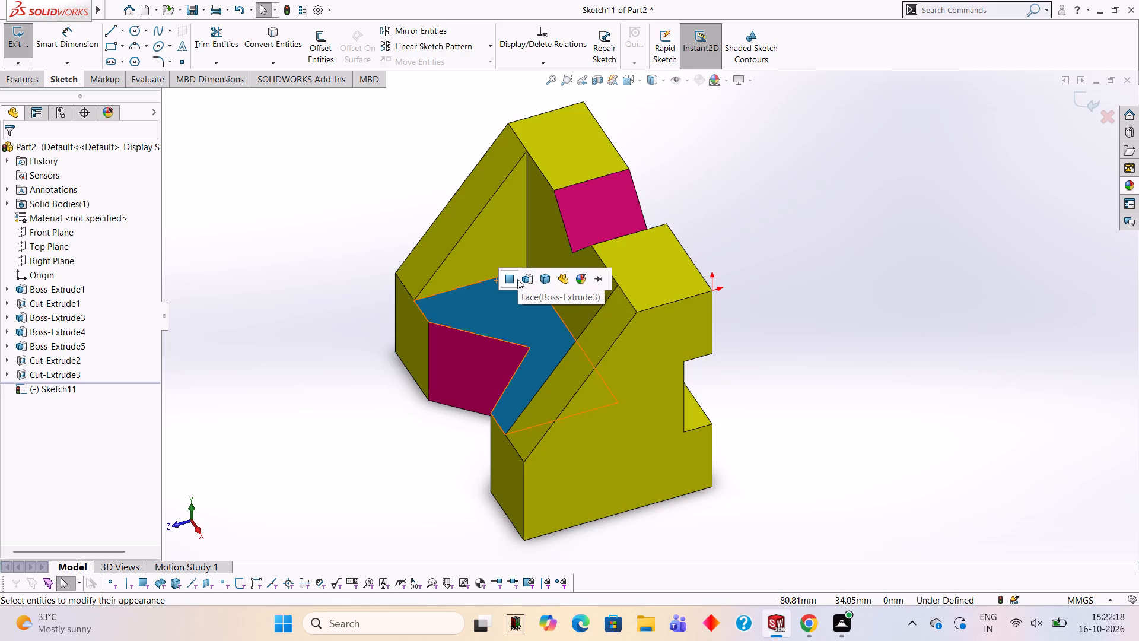
click(517, 279)
Apply the Blue solid appearance to one rib's inner triangular face and to the upright block's front face between the ribs.
click(1130, 185)
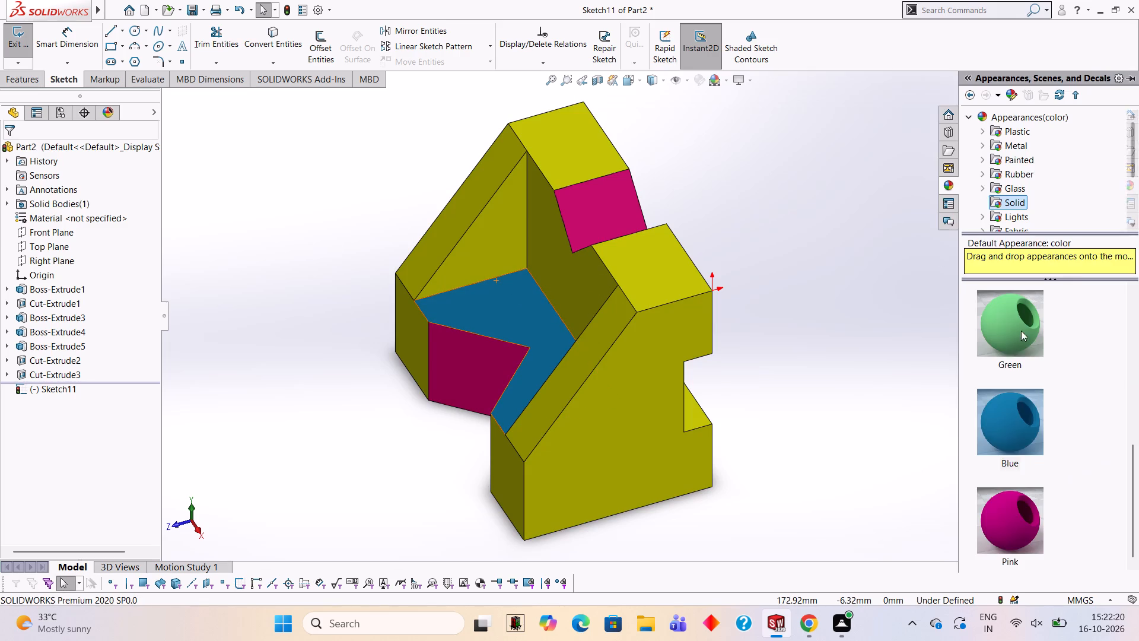
drag(1014, 411, 513, 212)
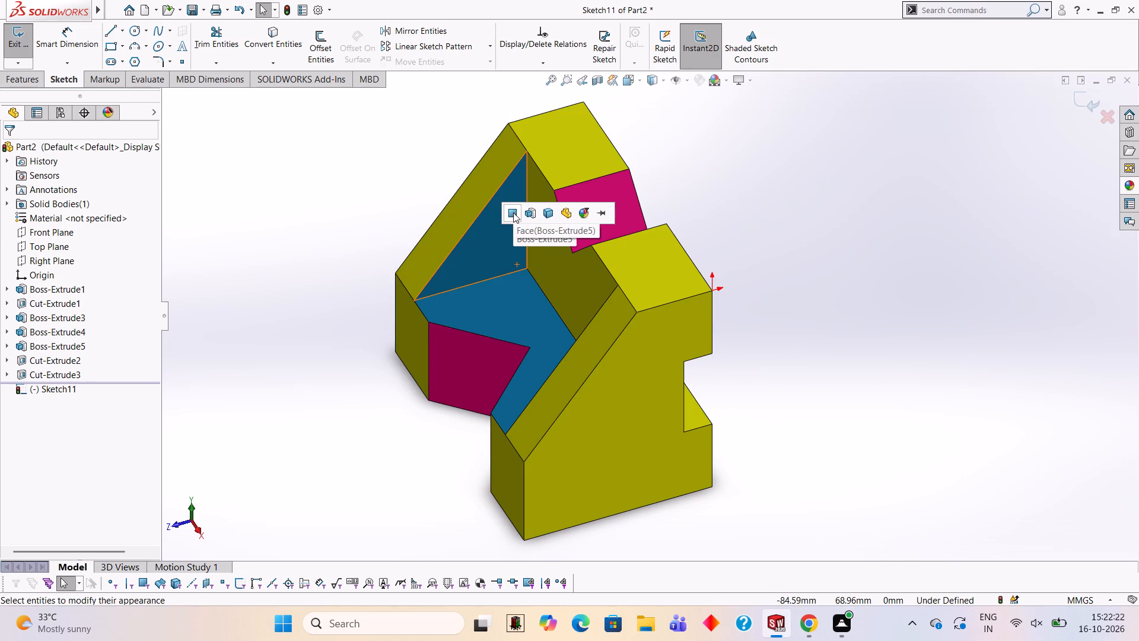
click(513, 212)
middle_drag(544, 240, 605, 235)
middle_drag(578, 284, 621, 269)
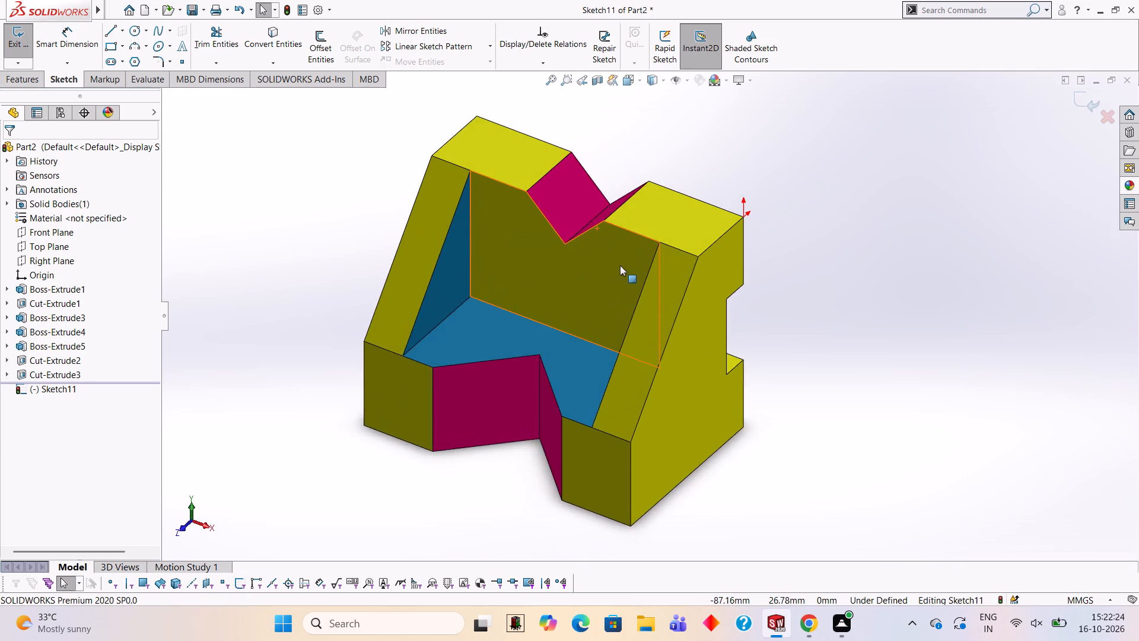
scroll(584, 246, down, 3)
click(1122, 182)
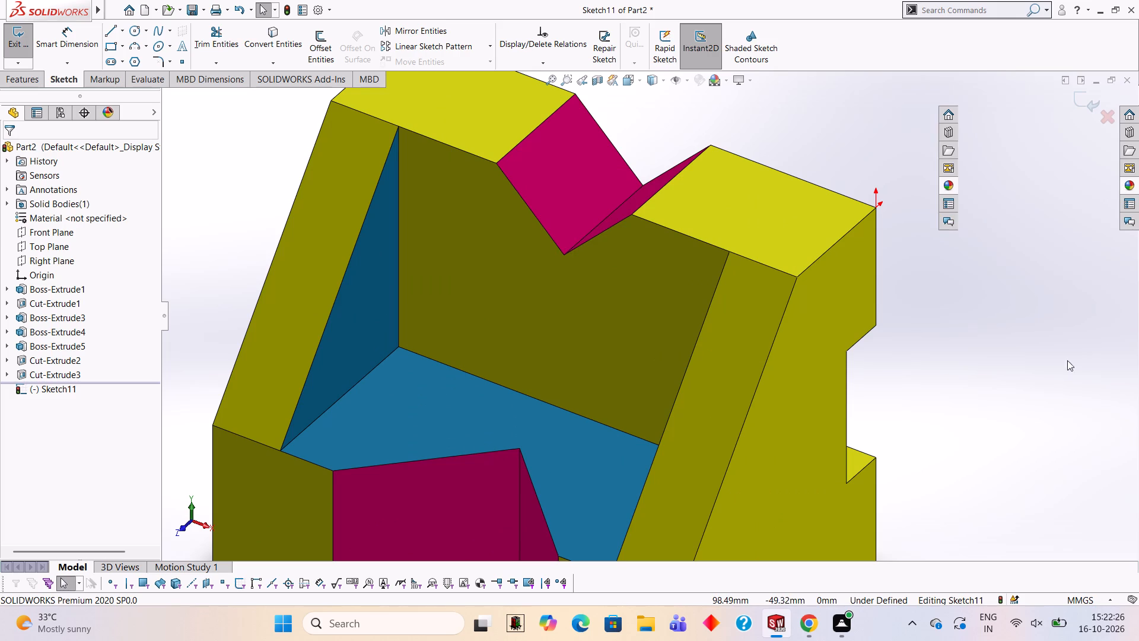
drag(1026, 401, 565, 256)
click(565, 256)
Apply the Blue solid appearance to the inner vertical face of the rear slot.
scroll(674, 247, up, 3)
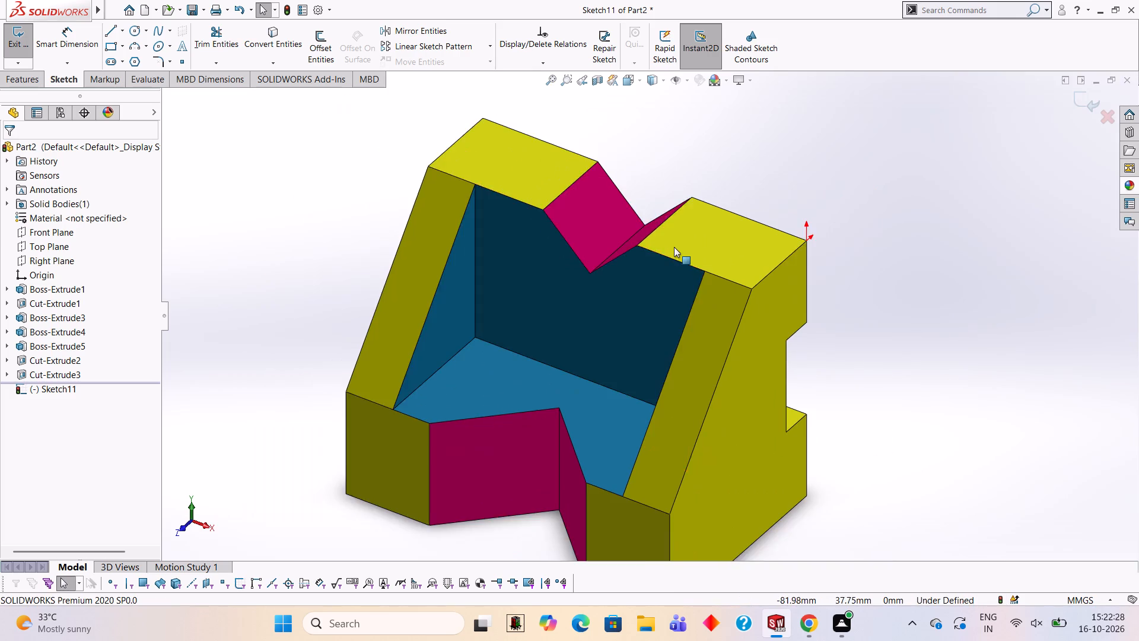
middle_drag(687, 302, 604, 225)
scroll(687, 302, up, 1)
middle_drag(589, 226, 553, 230)
scroll(619, 368, down, 4)
click(1136, 189)
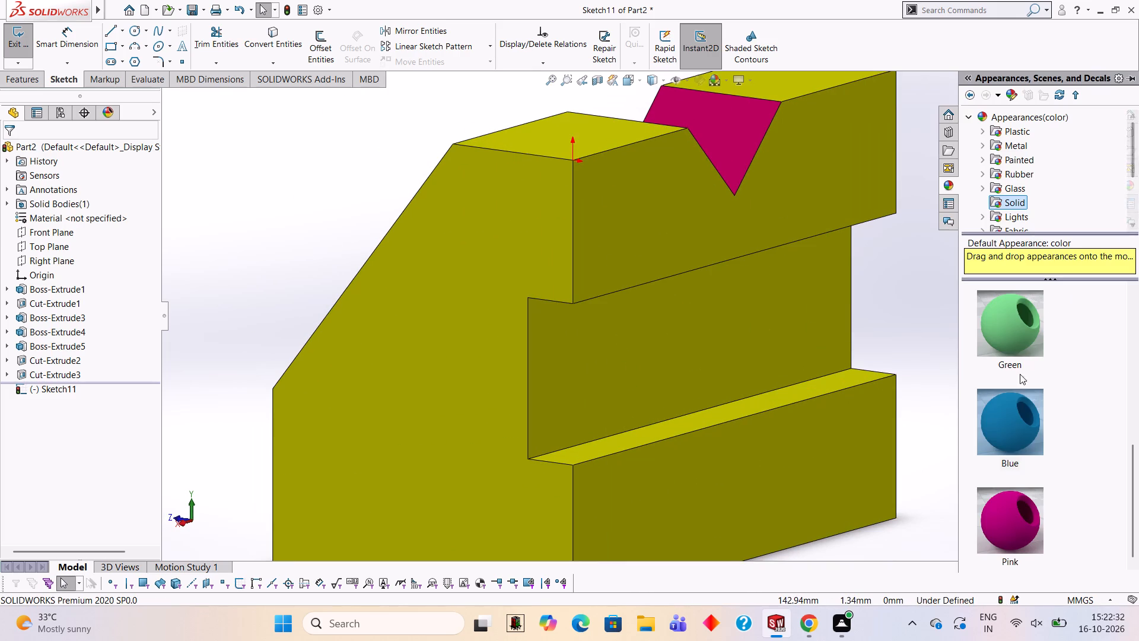
drag(1016, 408, 645, 346)
click(645, 346)
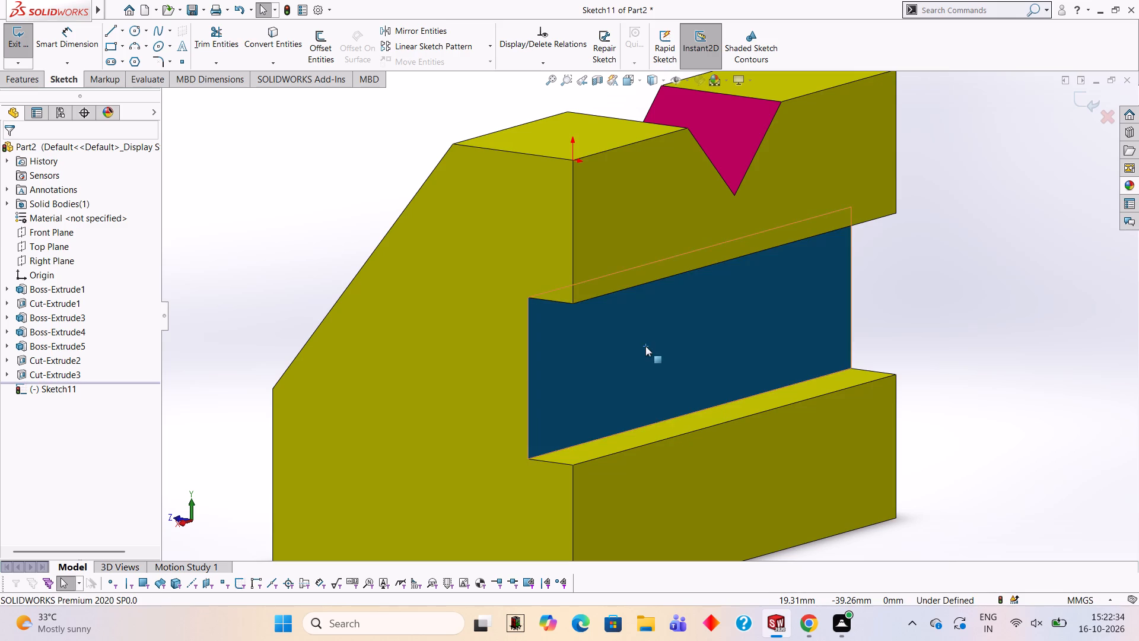
Apply the Blue solid appearance to the upper face of the rear slot, that face only.
middle_drag(645, 346, 672, 208)
scroll(688, 175, down, 2)
click(1131, 189)
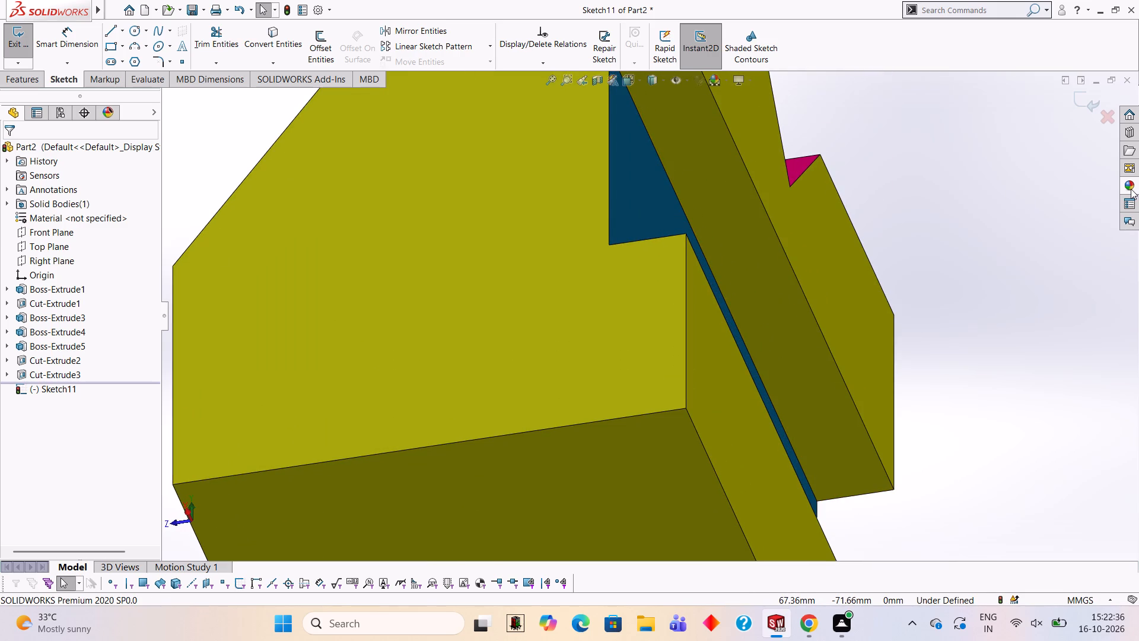
drag(1028, 408, 724, 150)
click(724, 150)
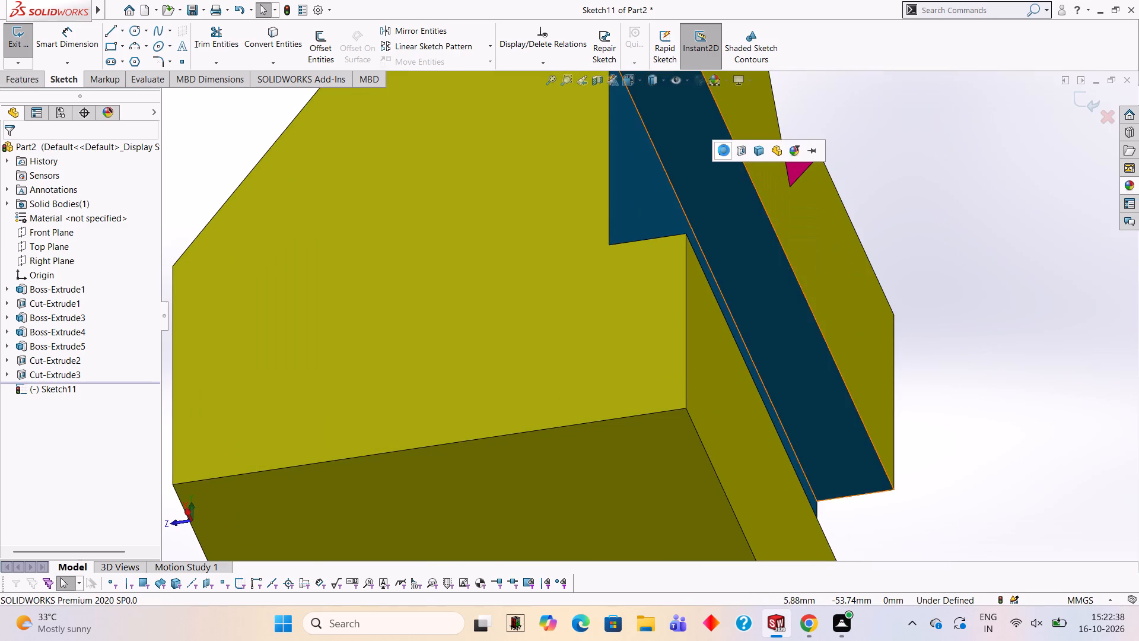
Apply the Blue solid appearance to the lower face of the rear slot.
scroll(729, 189, up, 2)
middle_click(729, 189)
scroll(728, 195, down, 5)
scroll(724, 208, up, 6)
middle_drag(724, 208, 615, 446)
middle_drag(615, 446, 571, 446)
scroll(609, 420, down, 1)
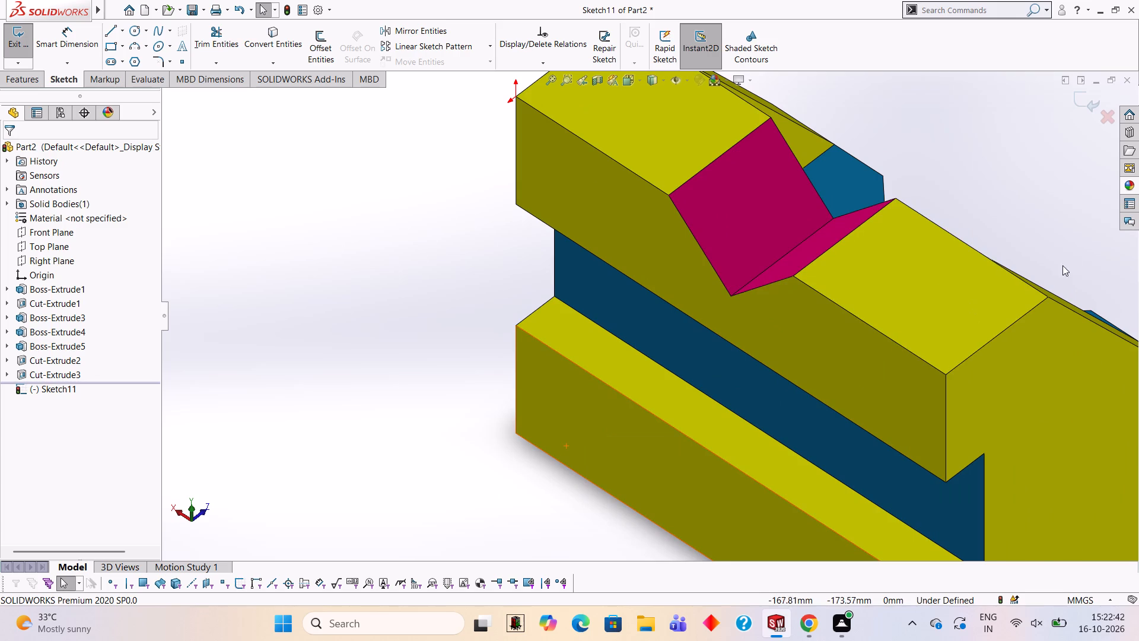
click(1125, 183)
drag(1030, 410, 734, 398)
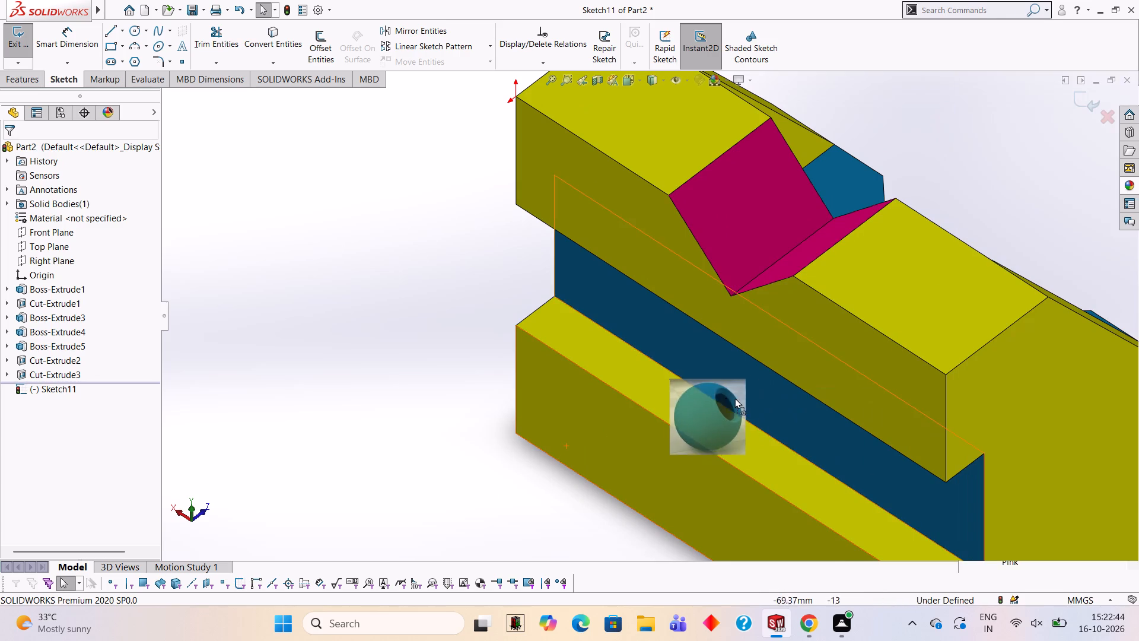
drag(734, 398, 684, 383)
click(684, 383)
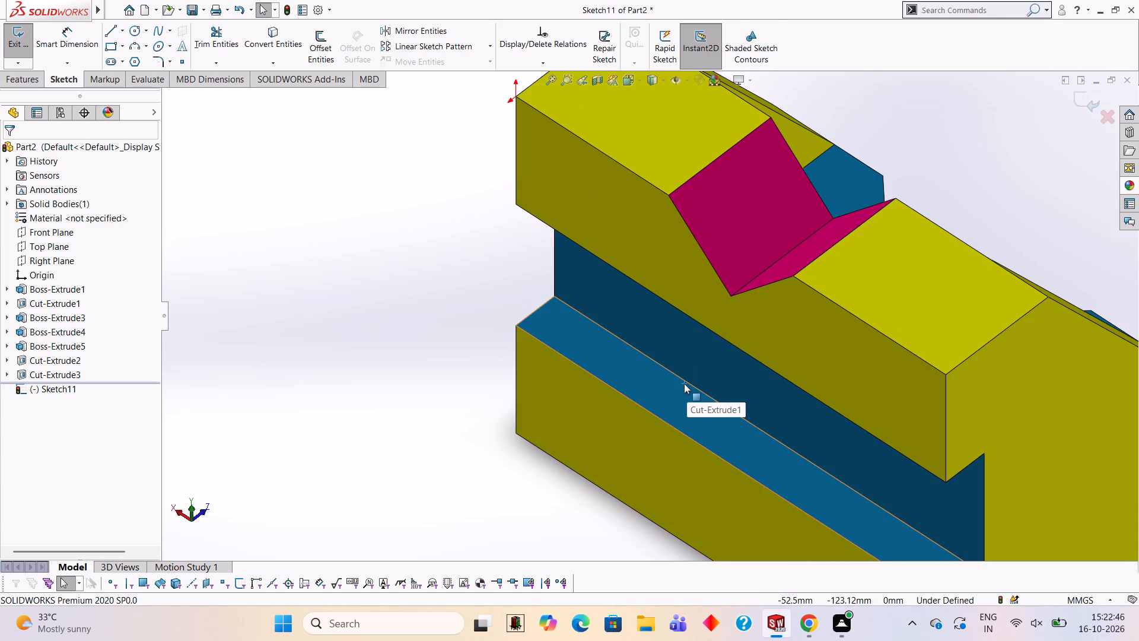
Inspect the coloured block from the front, from below and from above.
scroll(684, 383, up, 6)
middle_drag(686, 383, 460, 255)
scroll(697, 275, up, 1)
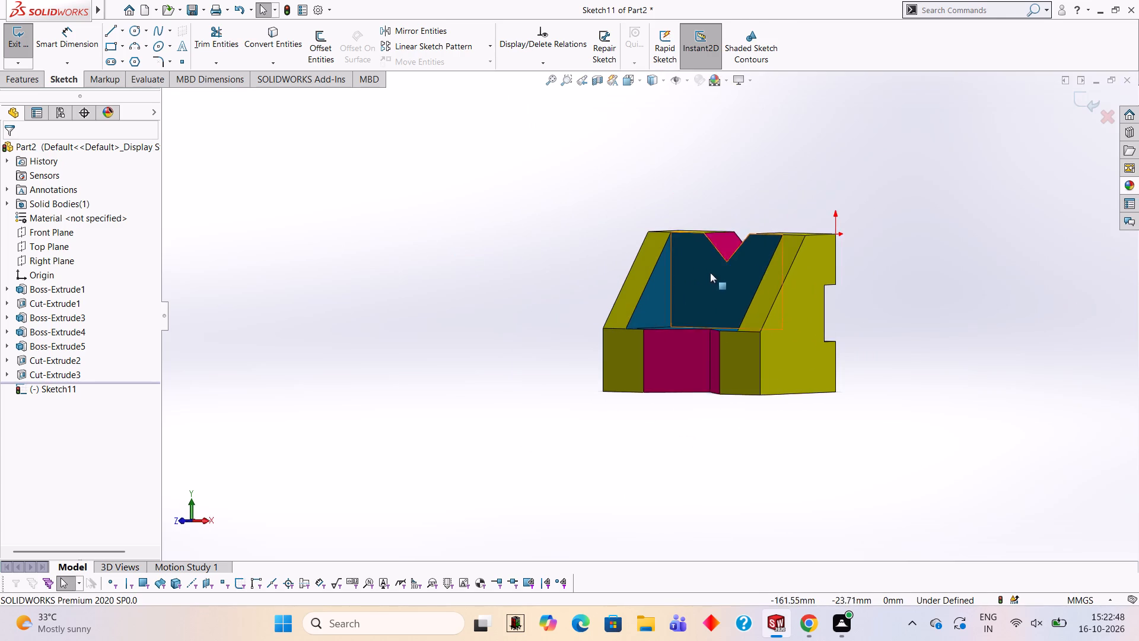
middle_drag(709, 288, 763, 181)
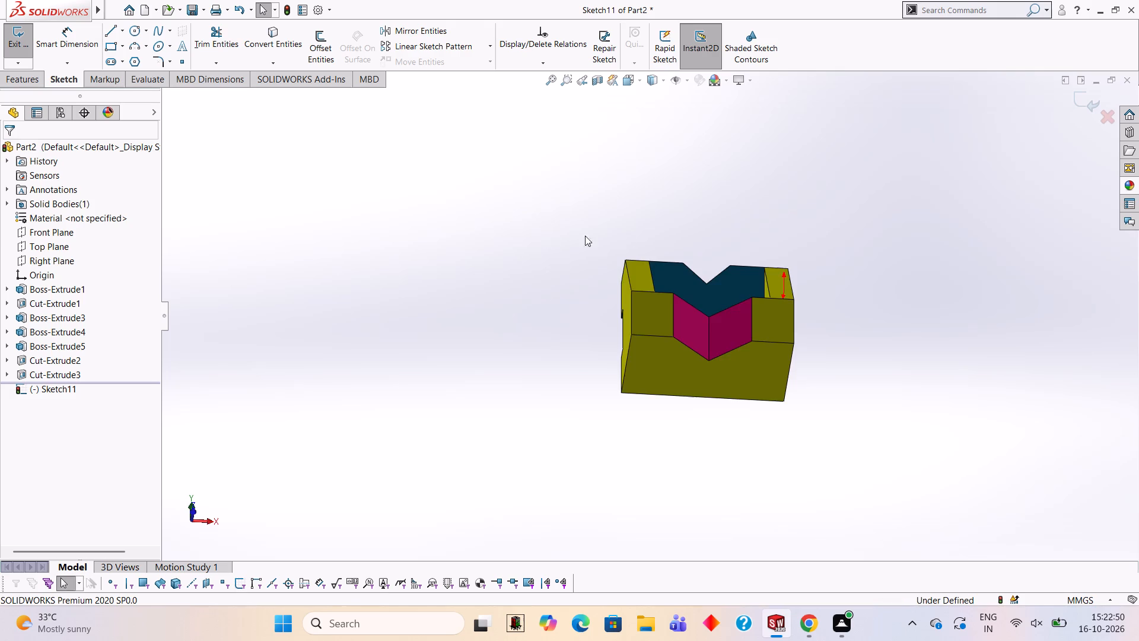
middle_drag(533, 232, 766, 568)
middle_drag(782, 324, 798, 442)
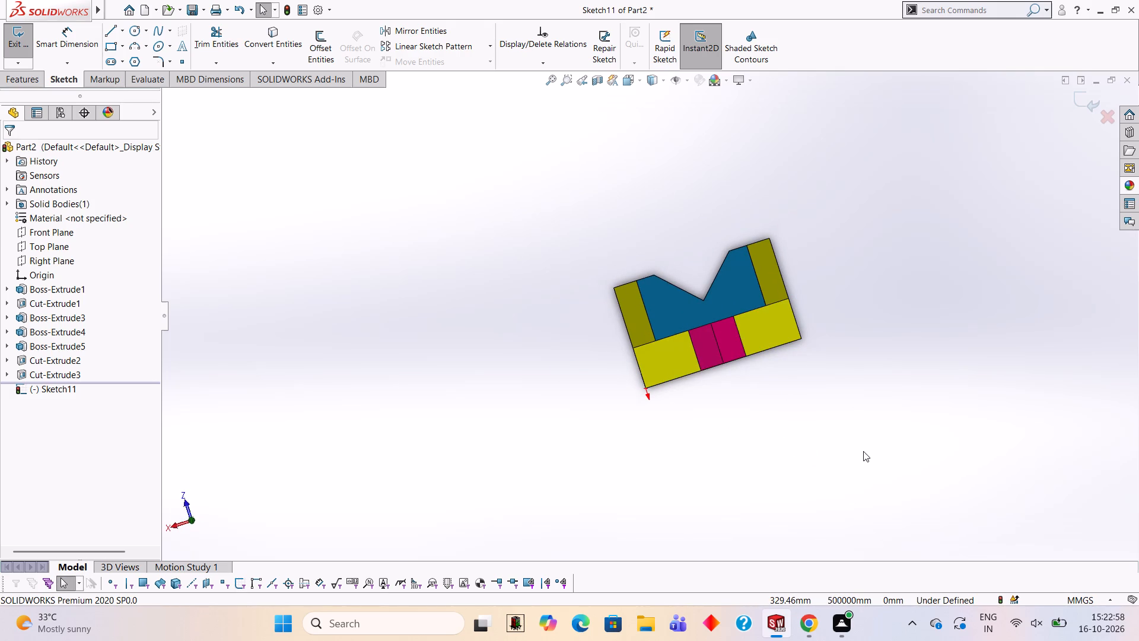
Try to save the part, decline deleting the empty sketch, and exit that sketch.
key(ctrl+s)
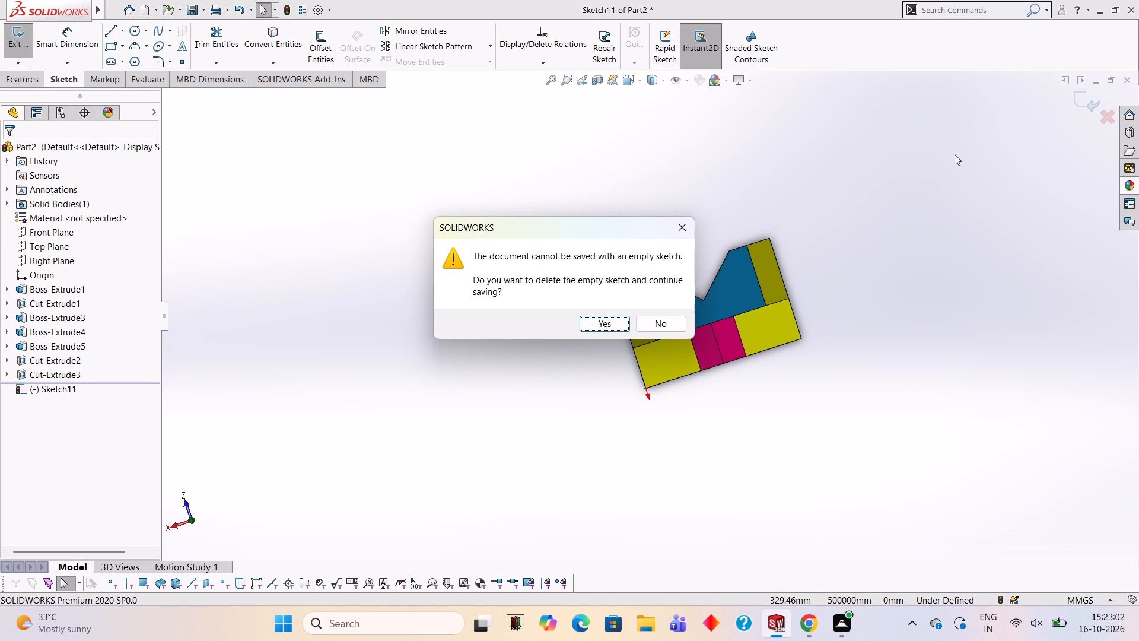
click(650, 328)
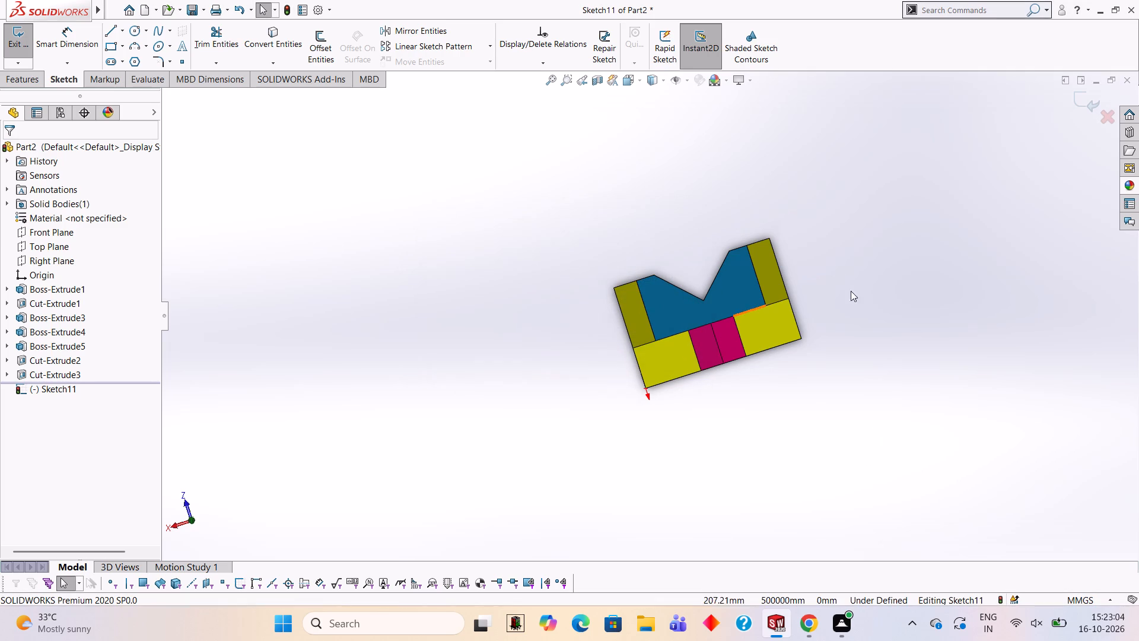
click(1081, 100)
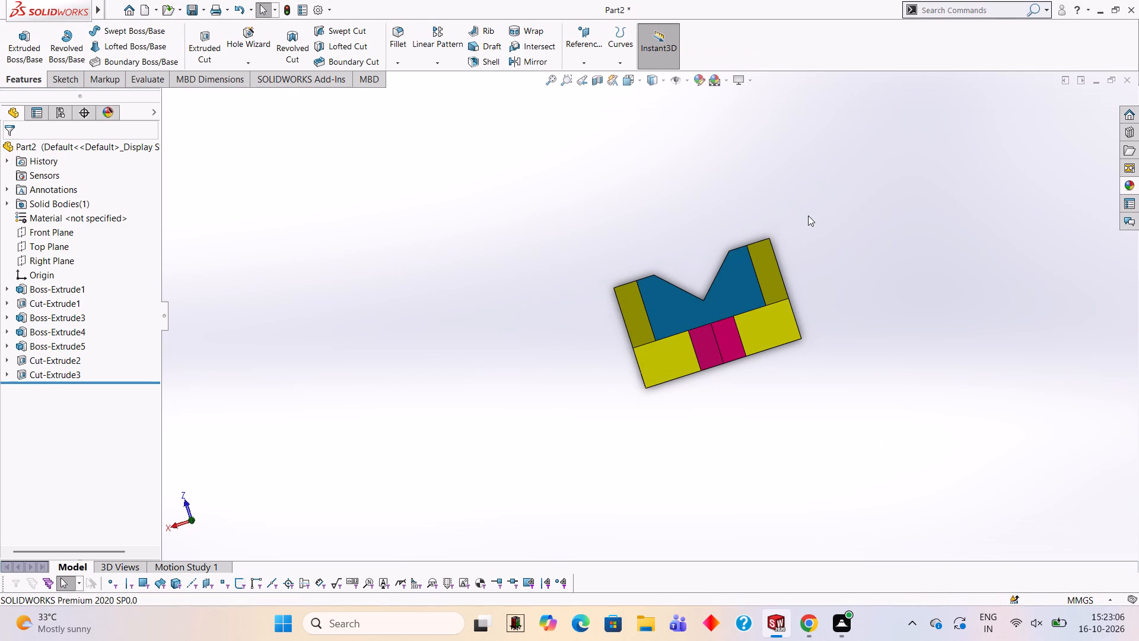
Start saving the part in Documents and enter the file name "angled v support/double wedge".
key(ctrl+s)
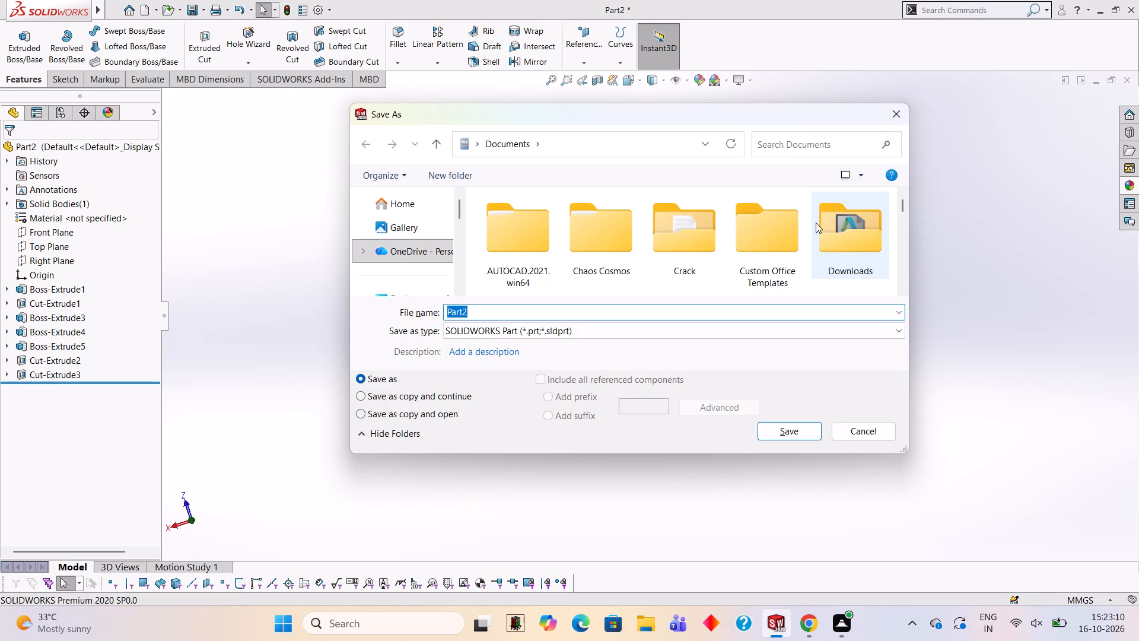
key(a)
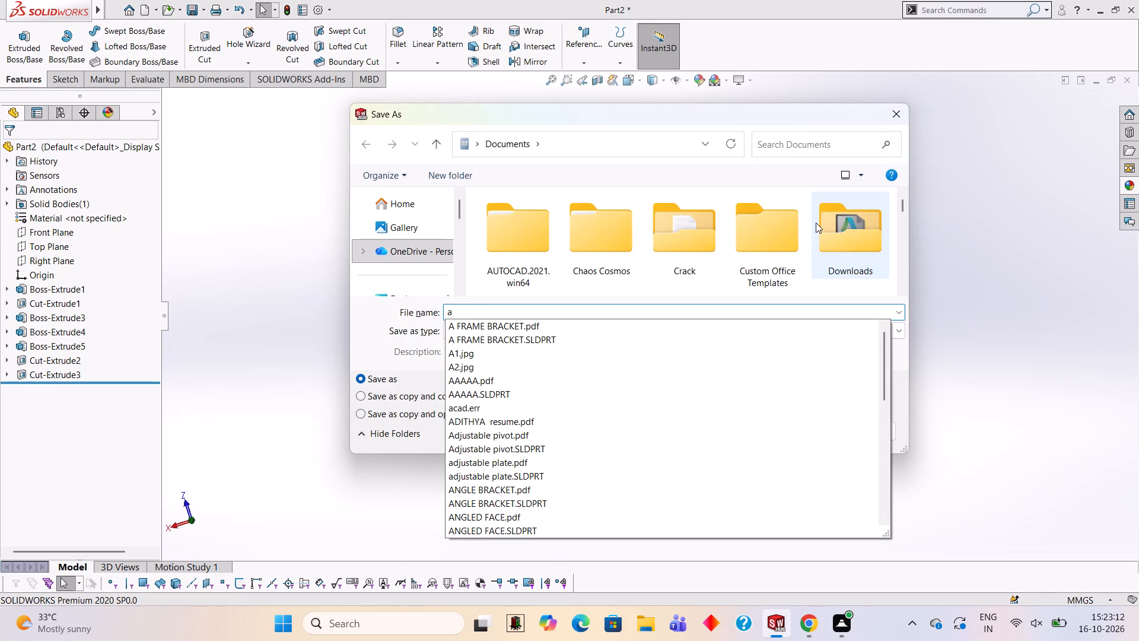
key(n)
key(g)
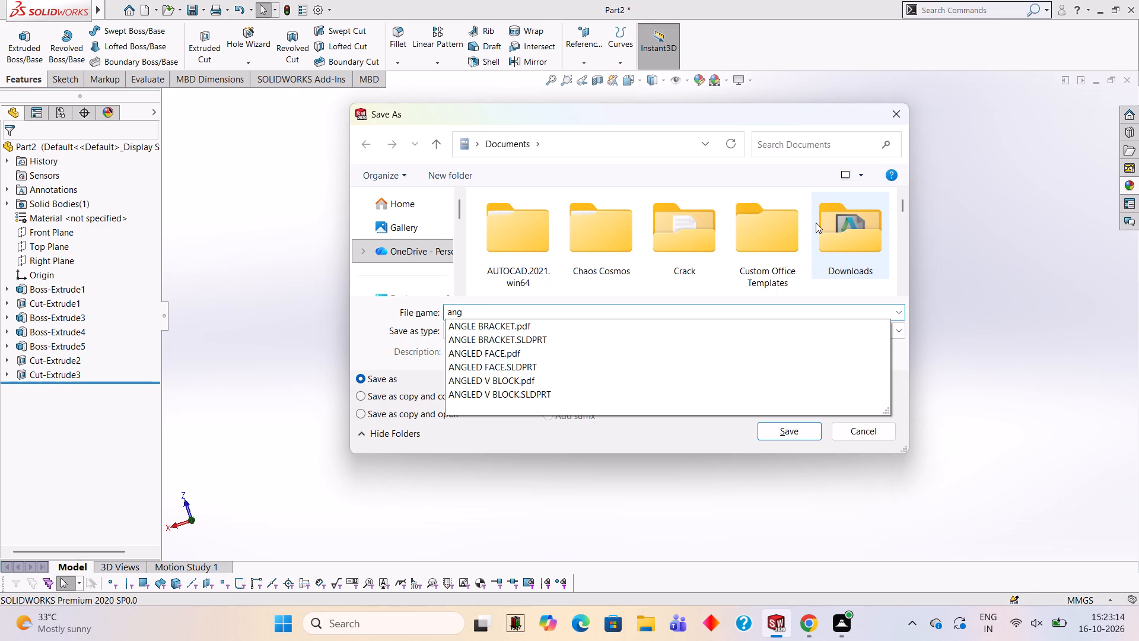
key(l)
text(ed)
key(space)
key(space)
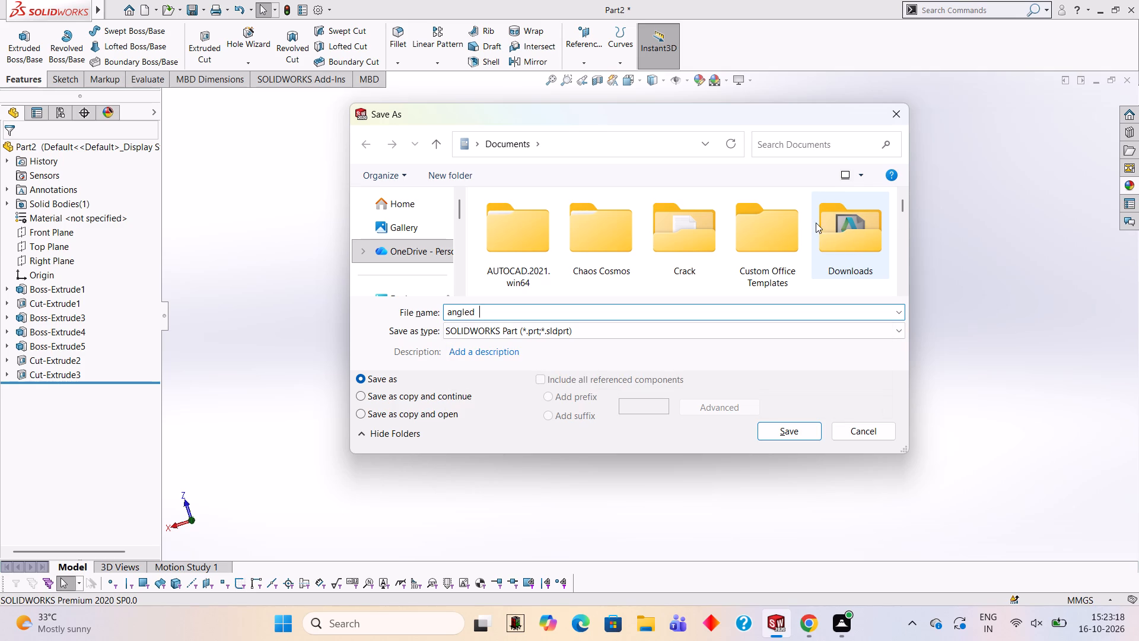
key(BackSpace)
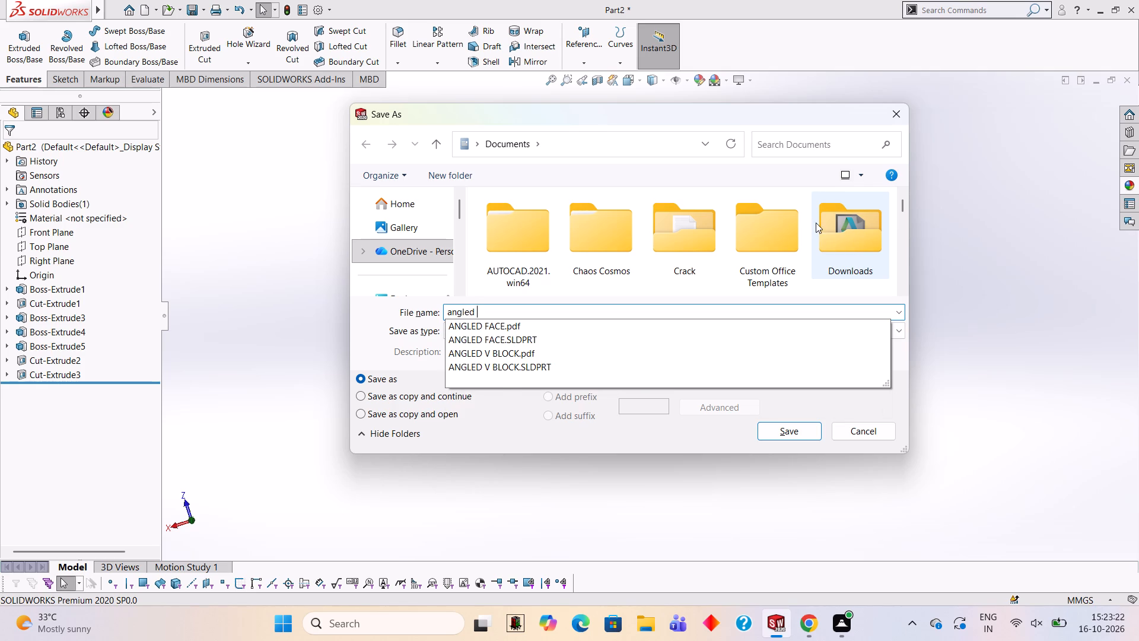
text(v)
key(space)
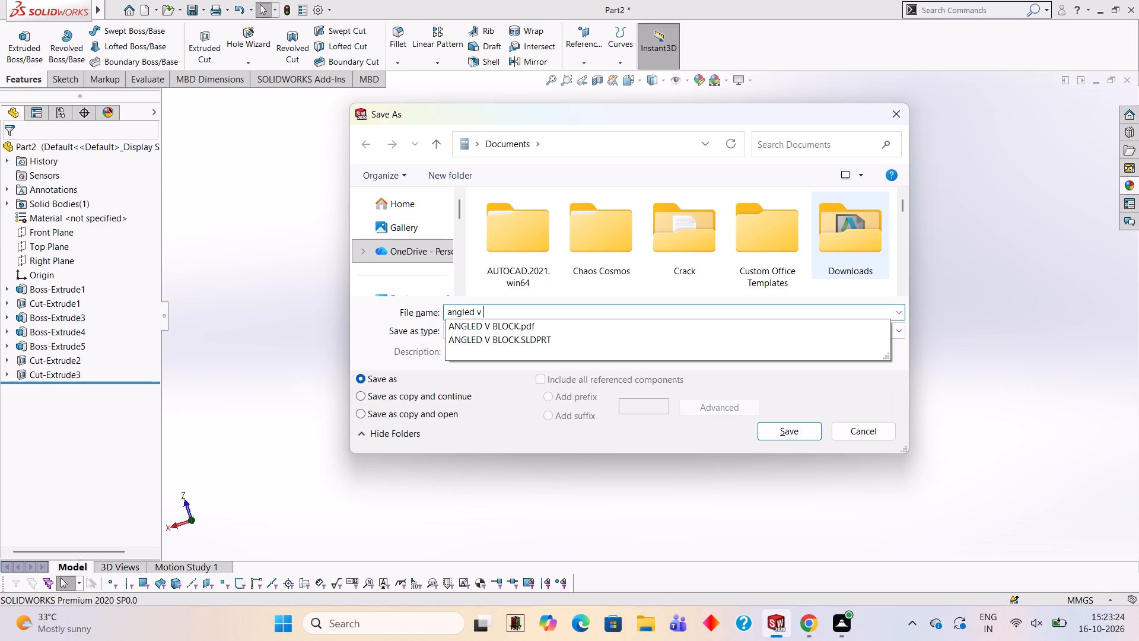
key(s)
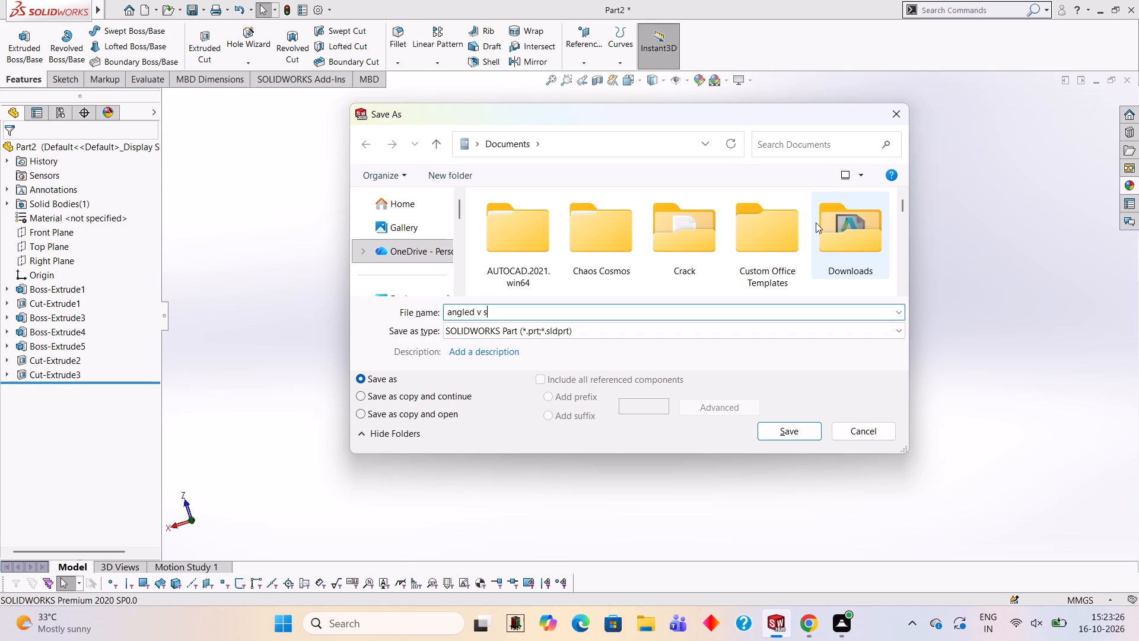
key(u)
text(pp)
text(ort)
key(space)
key(BackSpace)
key(slash)
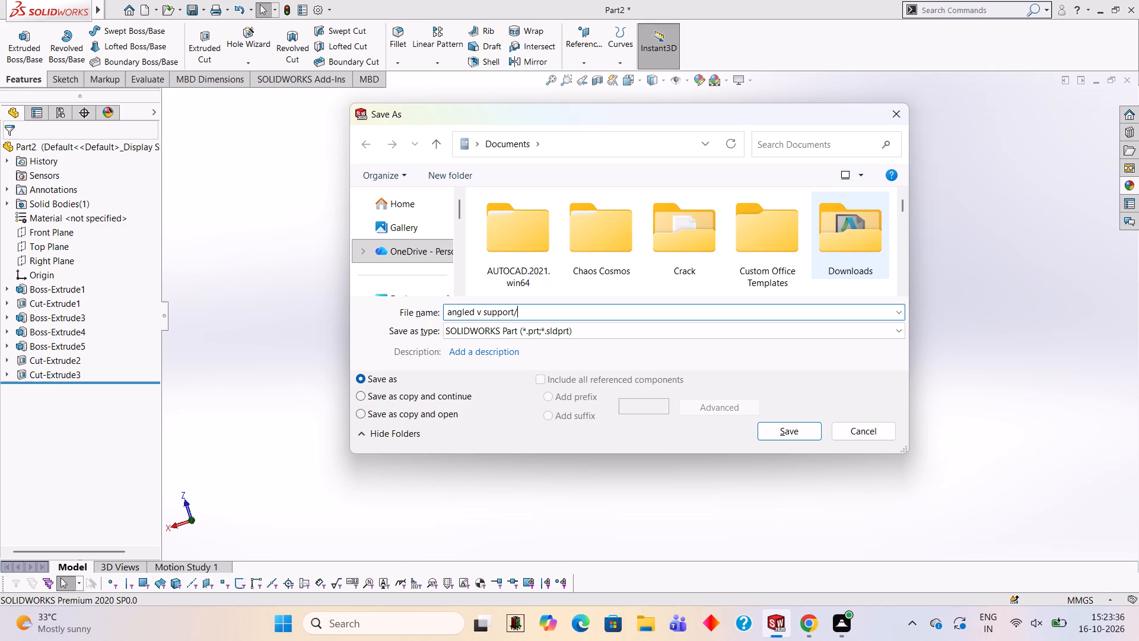
text(doub)
text(le)
key(space)
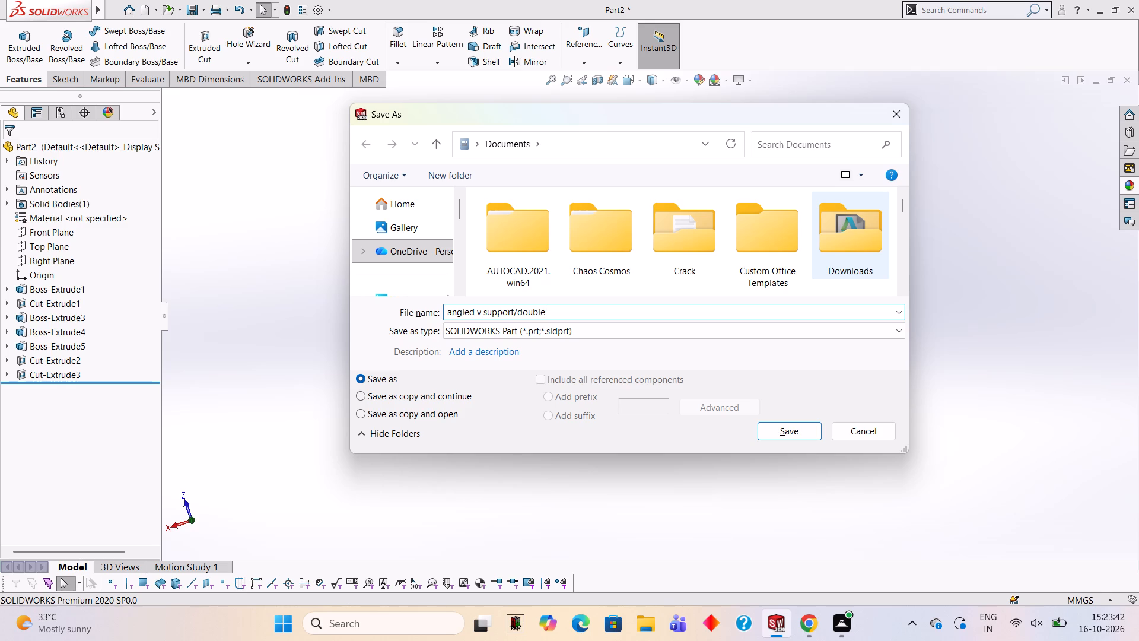
text(wedge)
key(space)
Capitalise the first letter of the file name, making it "Angled v support/double wedge", and try to save the part.
key(Left)
key(Left)
key(Left)
key(Left)
key(Left)
key(Left)
key(Left)
key(Left)
key(Left)
key(Left)
key(Left)
key(Left)
key(Left)
key(Left)
key(Left)
key(Left)
key(Left)
key(Left)
key(Left)
key(Left)
key(Left)
key(Left)
key(Left)
key(Left)
key(BackSpace)
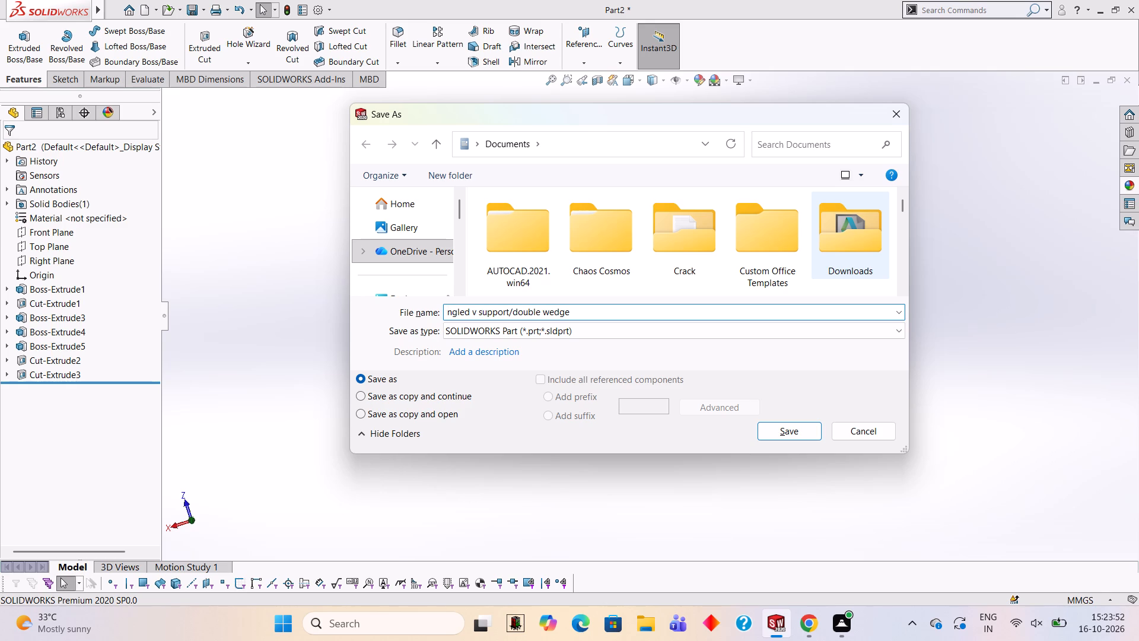
key(a)
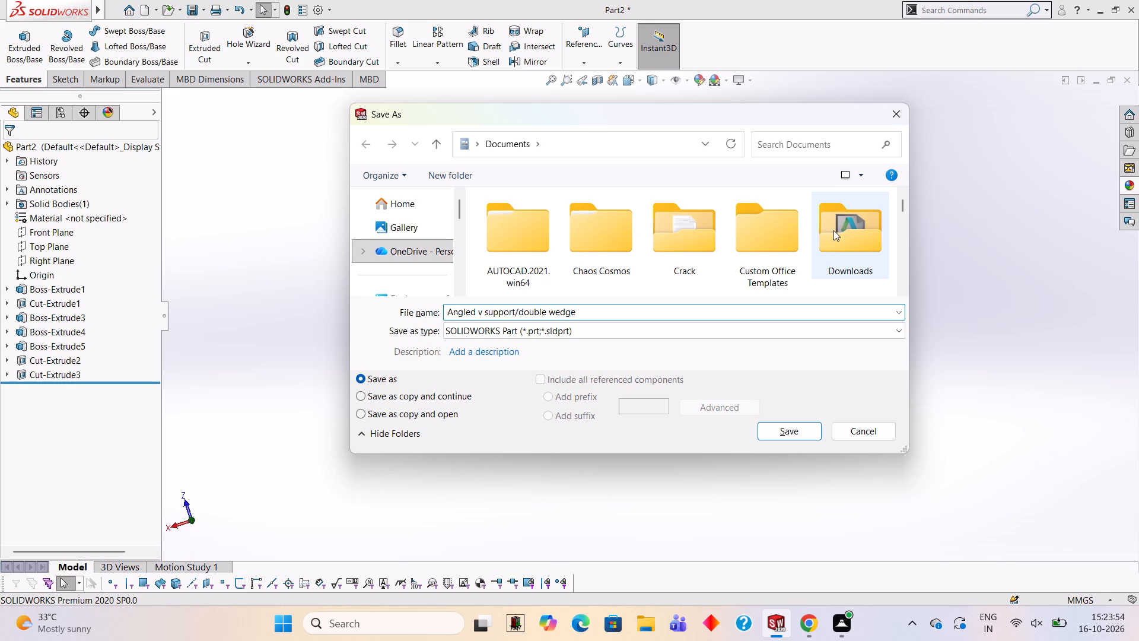
click(806, 435)
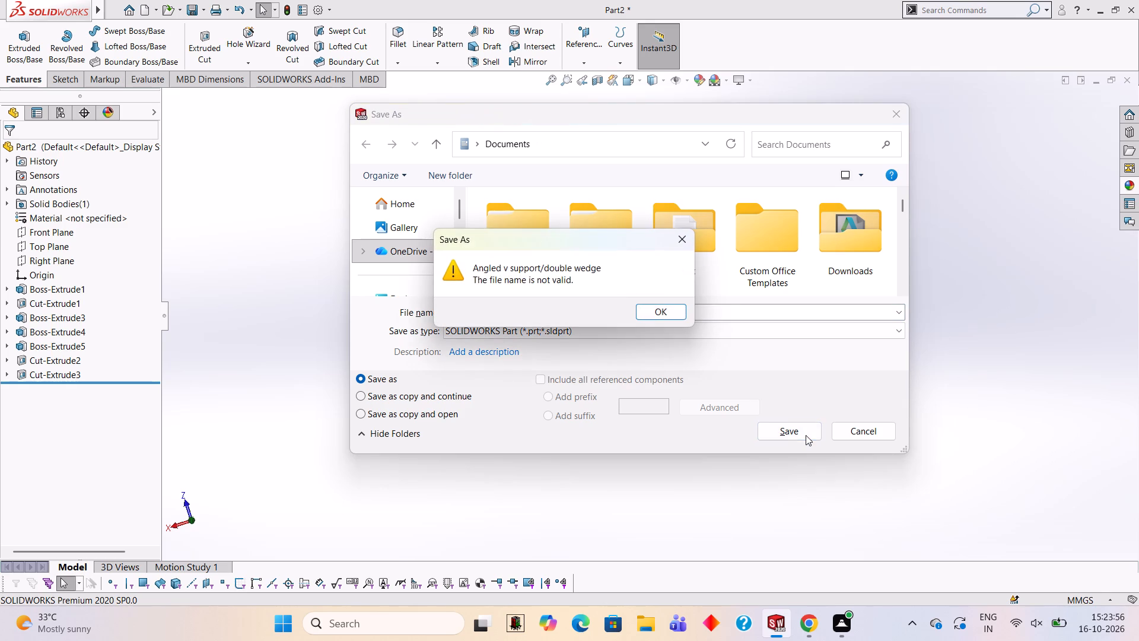
Remove the slash from the file name and save the part as "Angled v supportdouble wedge".
click(680, 243)
scroll(478, 337, down, 2)
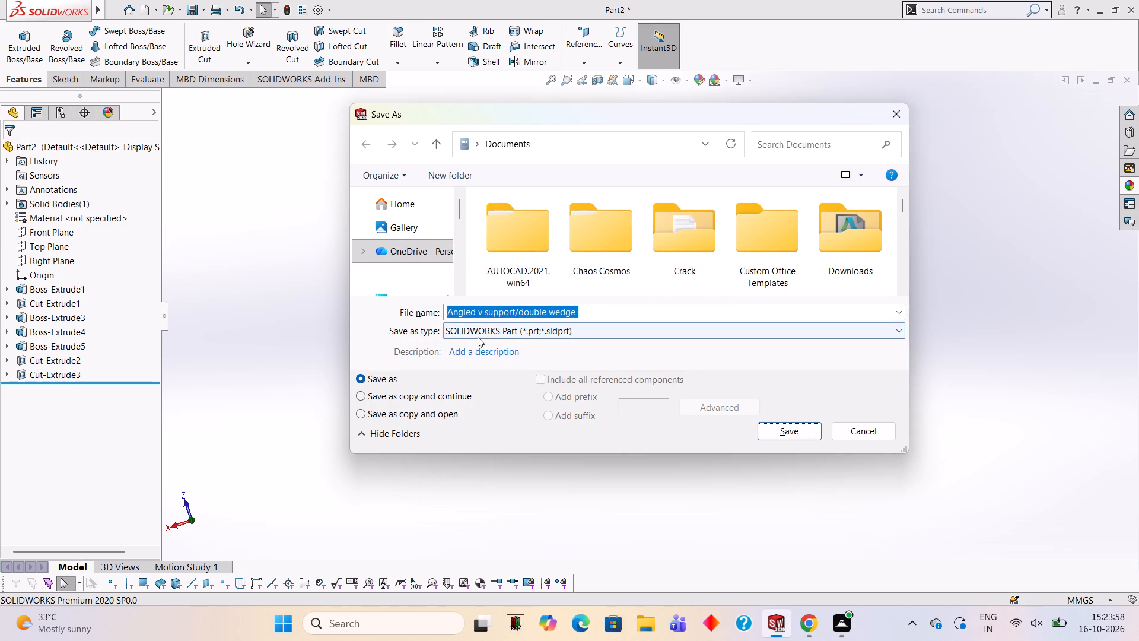
scroll(478, 337, down, 1)
click(974, 264)
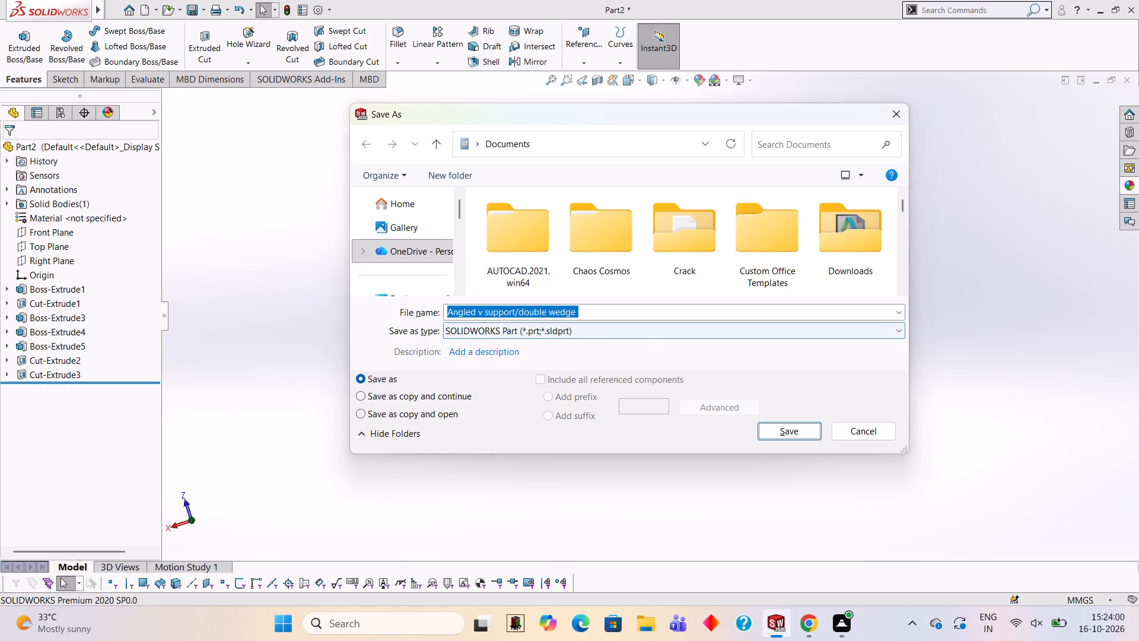
click(558, 314)
click(549, 310)
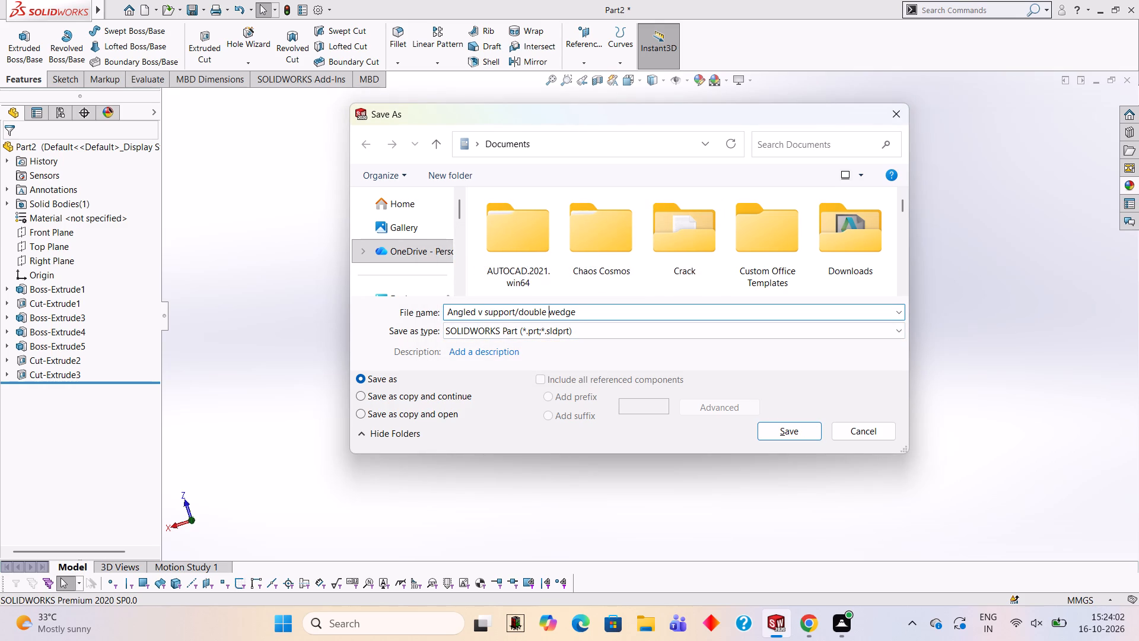
click(517, 309)
key(BackSpace)
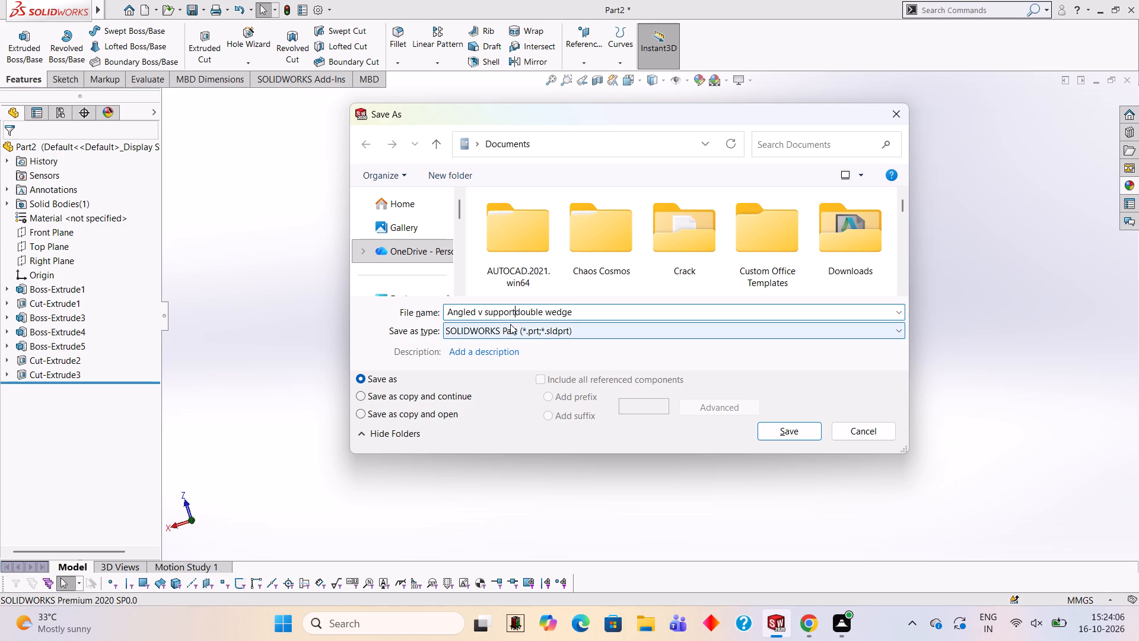
key(Return)
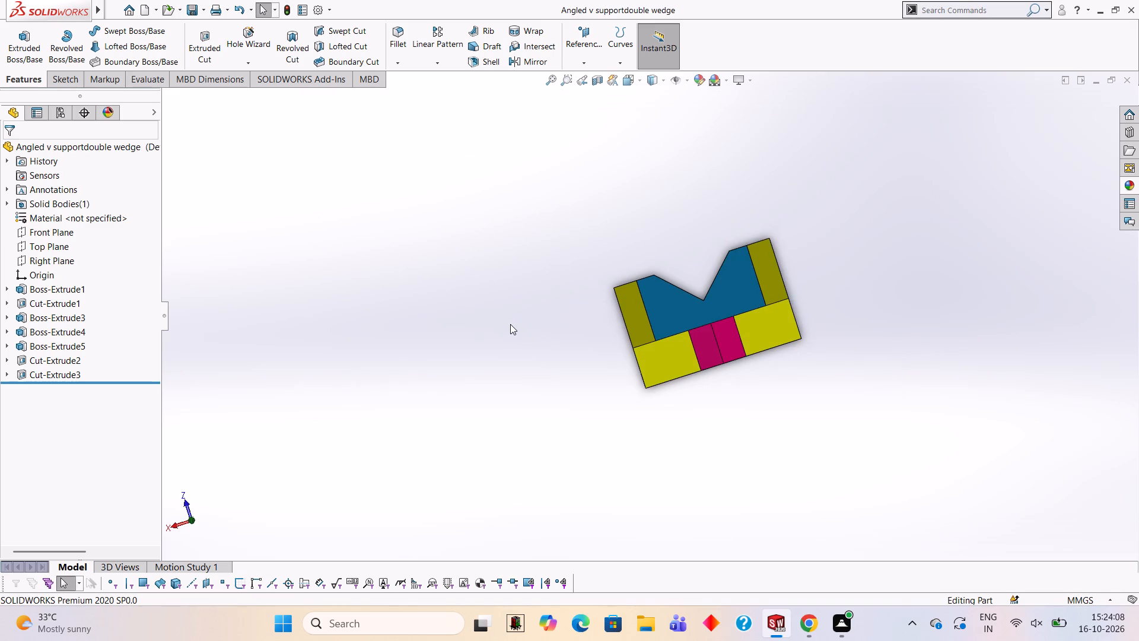
Save a copy of the part in Documents as an Adobe PDF under the same file name.
click(205, 11)
click(225, 38)
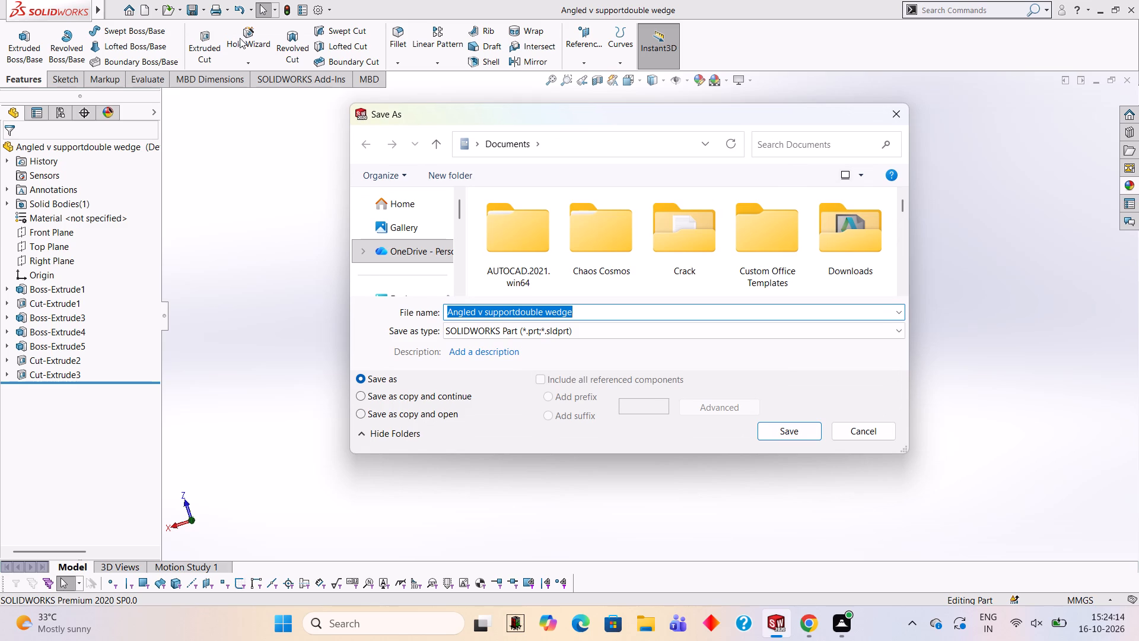
click(612, 334)
click(577, 94)
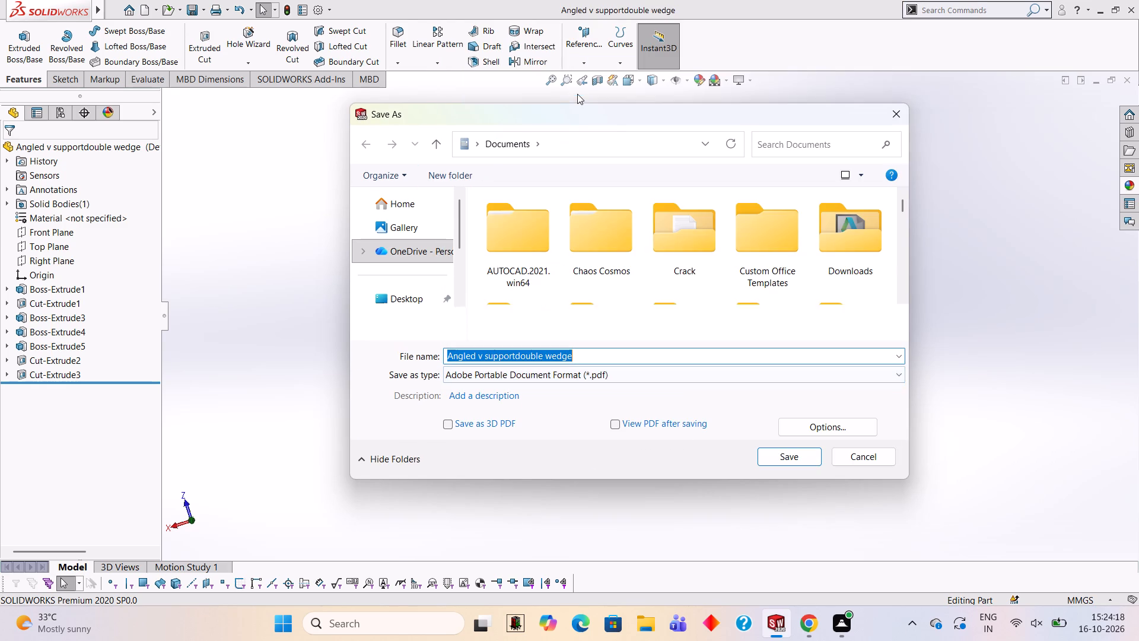
click(788, 461)
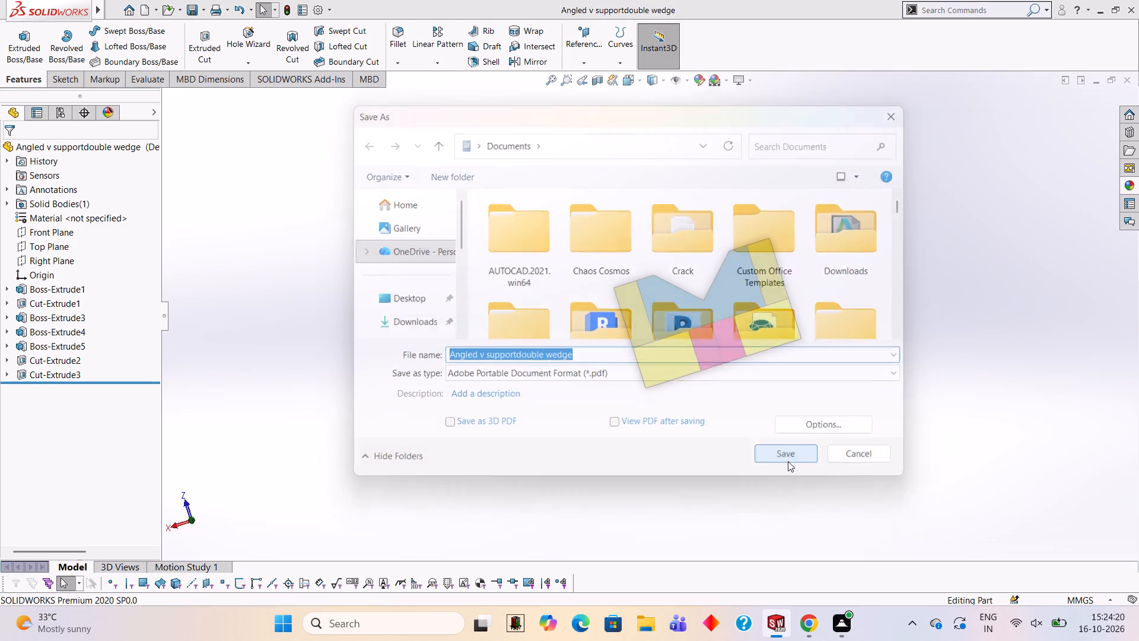